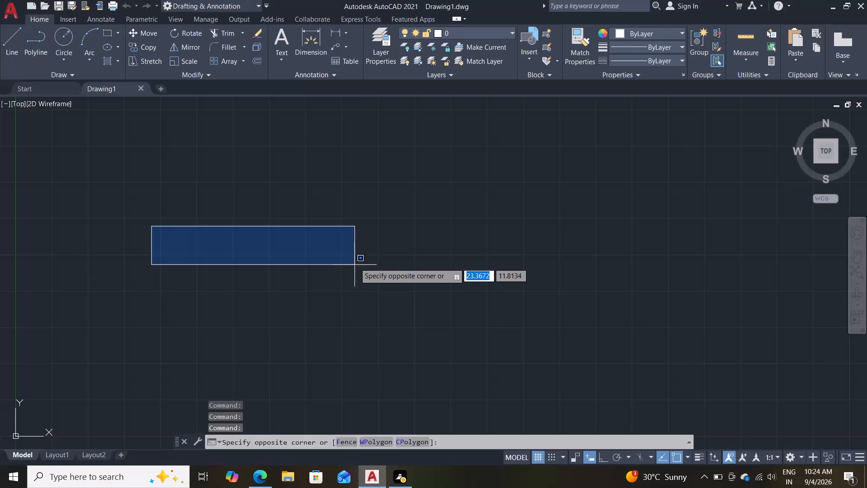
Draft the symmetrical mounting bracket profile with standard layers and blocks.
Configure the drawing units with length precision 0.000 and insertion scale in millimeters.
{"action": "left_click", "coordinate": [359, 248]}
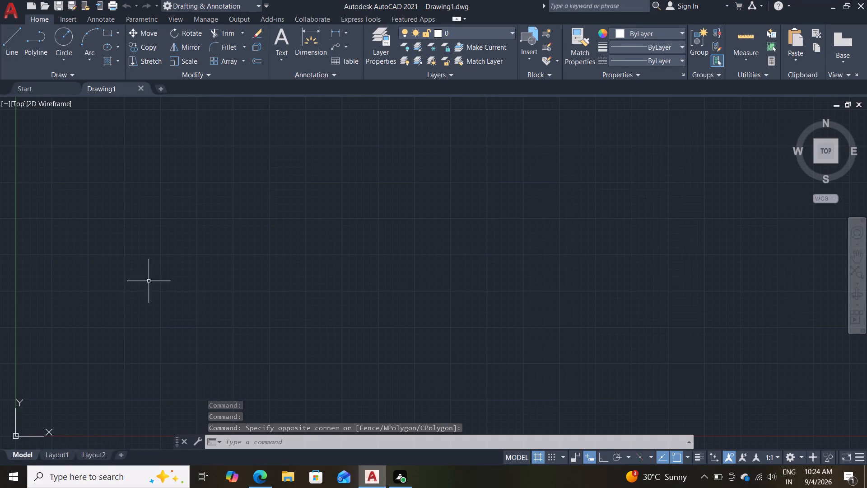
{"action": "key", "text": "u"}
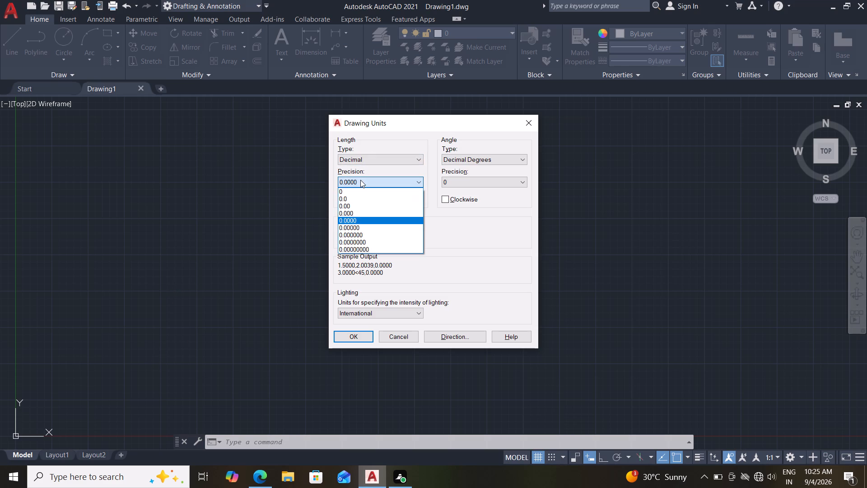
{"action": "left_click", "coordinate": [336, 211]}
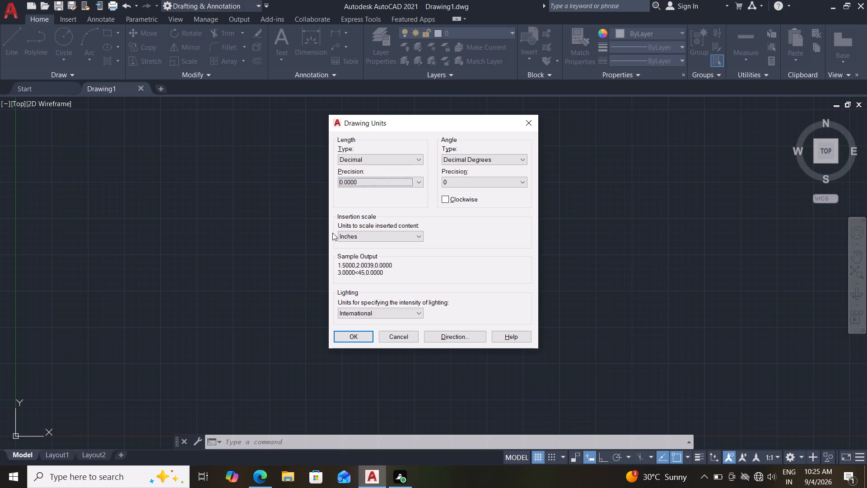
{"action": "left_click", "coordinate": [363, 179]}
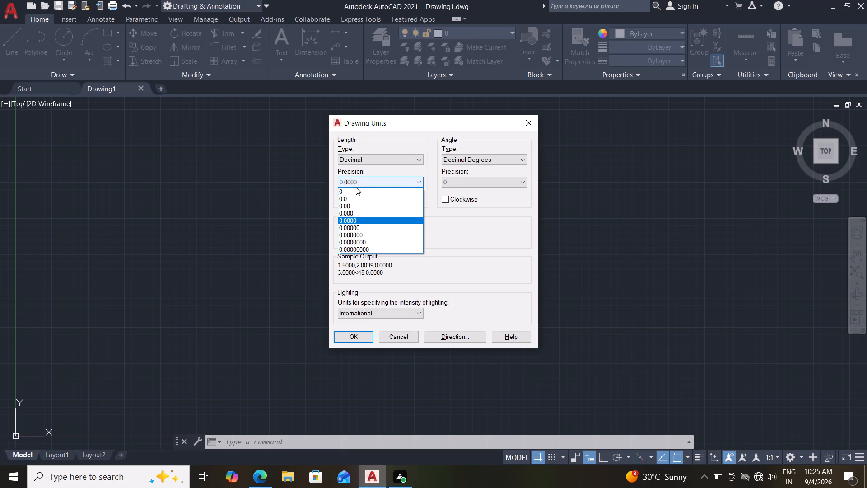
{"action": "left_click", "coordinate": [352, 211]}
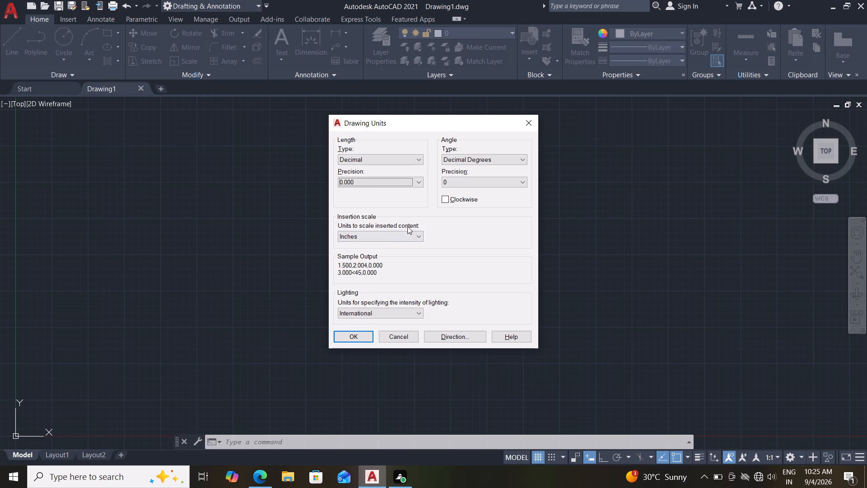
{"action": "left_click", "coordinate": [411, 238]}
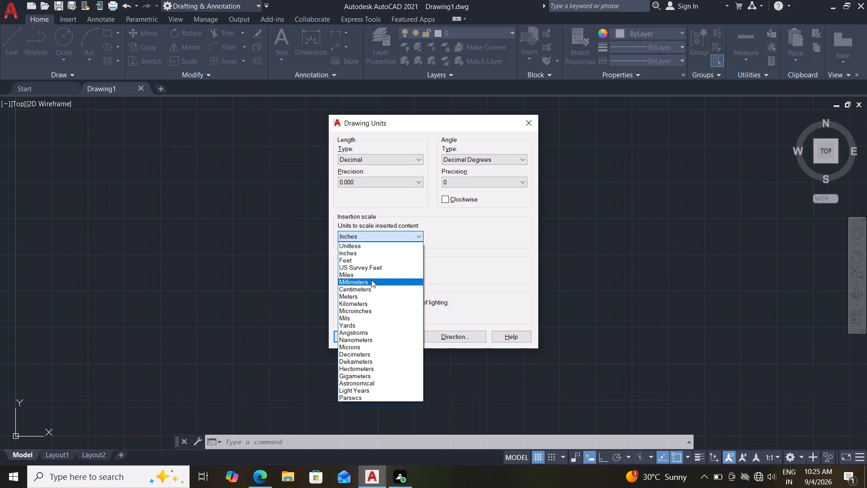
{"action": "left_click", "coordinate": [371, 280]}
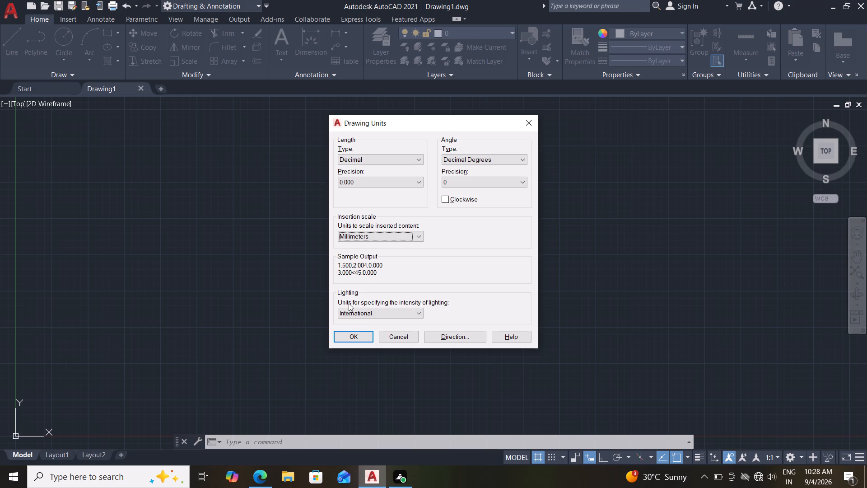
{"action": "left_click", "coordinate": [356, 339]}
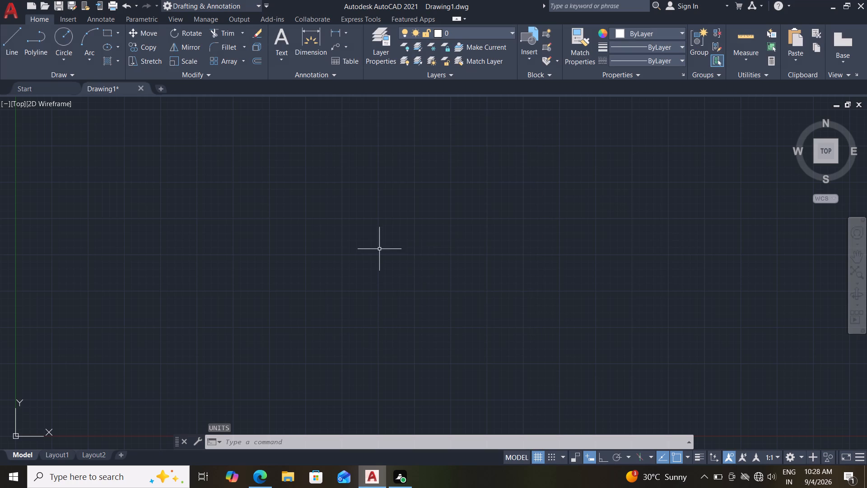
Modify the Standard dimension style, setting its arrow size to 3.
{"action": "key", "text": "d"}
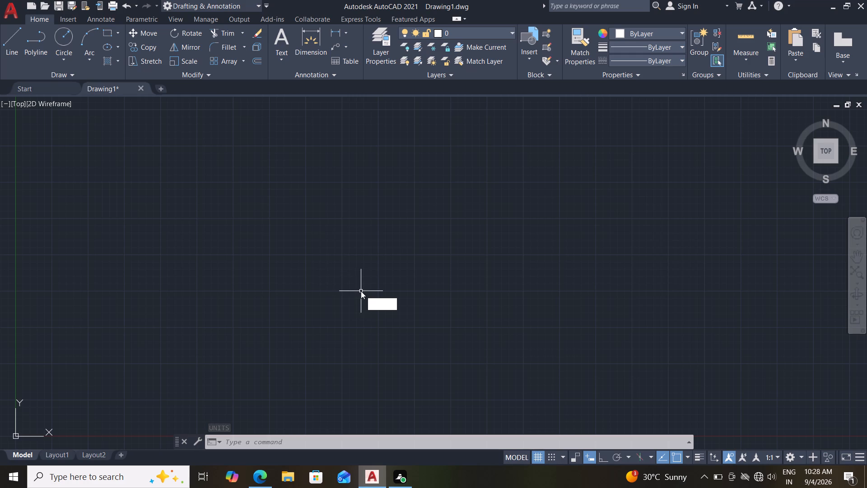
{"action": "key", "text": "Return"}
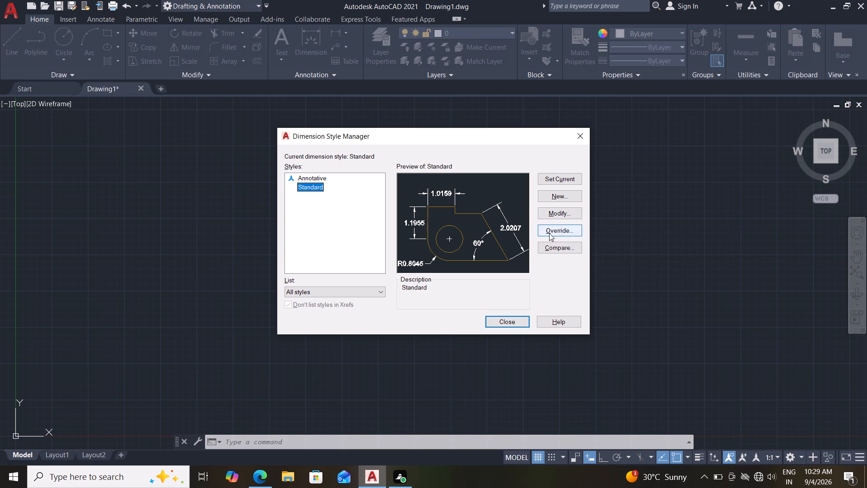
{"action": "left_click", "coordinate": [564, 217]}
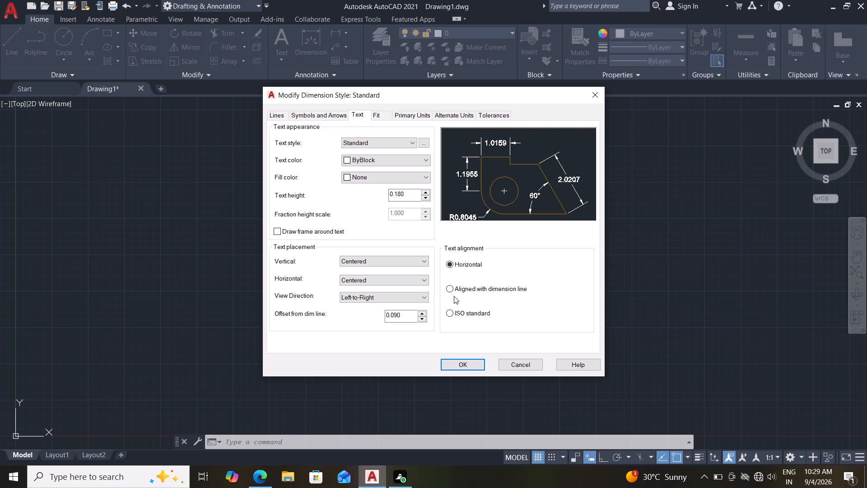
{"action": "left_click", "coordinate": [284, 116]}
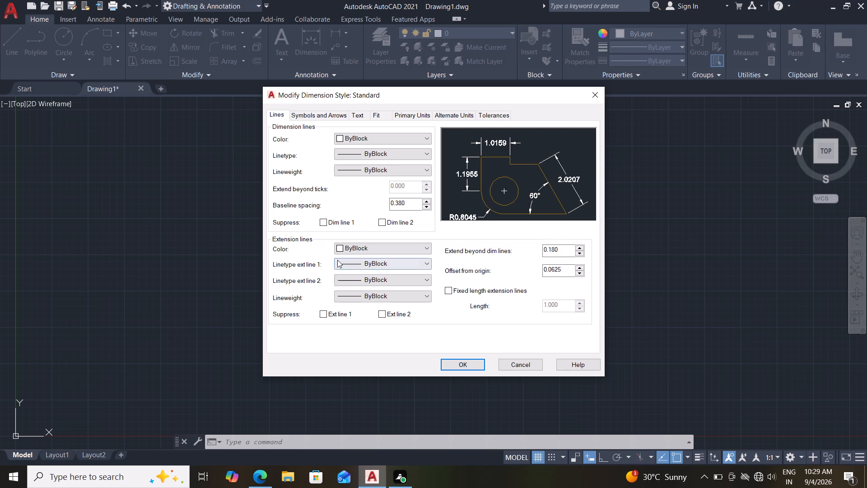
{"action": "left_click", "coordinate": [316, 119]}
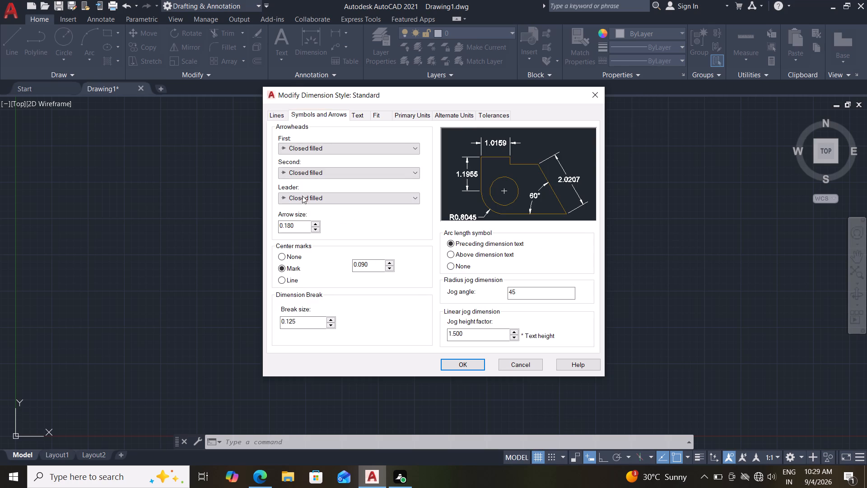
{"action": "left_click_drag", "start_coordinate": [298, 227], "coordinate": [244, 227]}
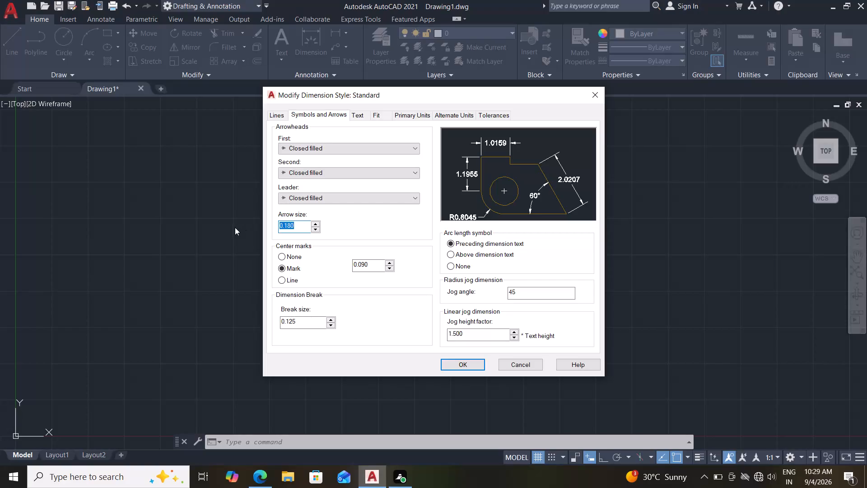
{"action": "key", "text": "3"}
{"action": "key", "text": "Return"}
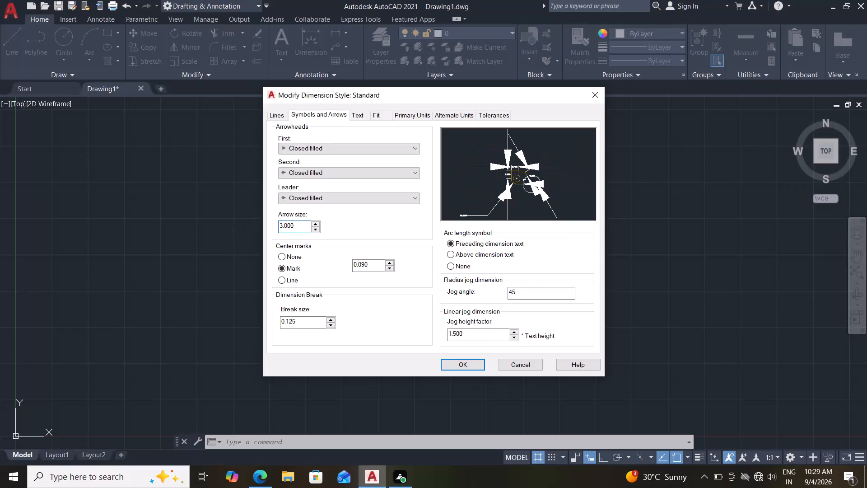
Set the Standard dimension style's text height to 3.
{"action": "left_click", "coordinate": [362, 114]}
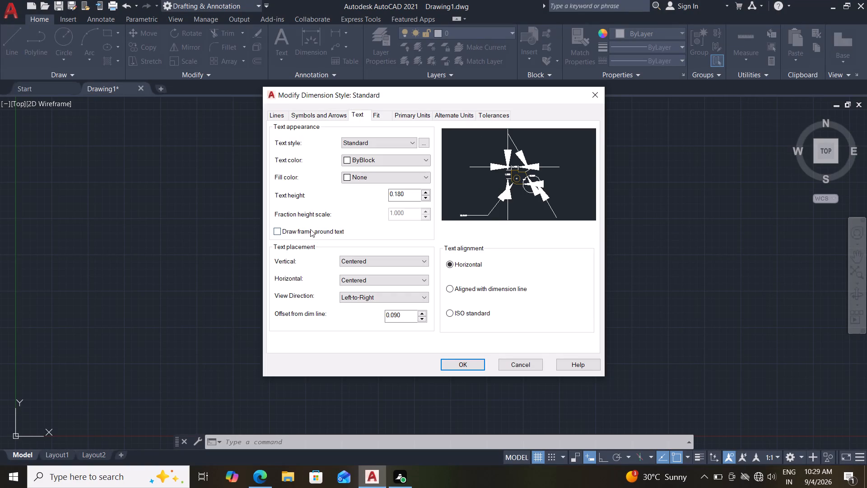
{"action": "left_click_drag", "start_coordinate": [410, 214], "coordinate": [331, 211]}
{"action": "left_click_drag", "start_coordinate": [411, 191], "coordinate": [342, 191]}
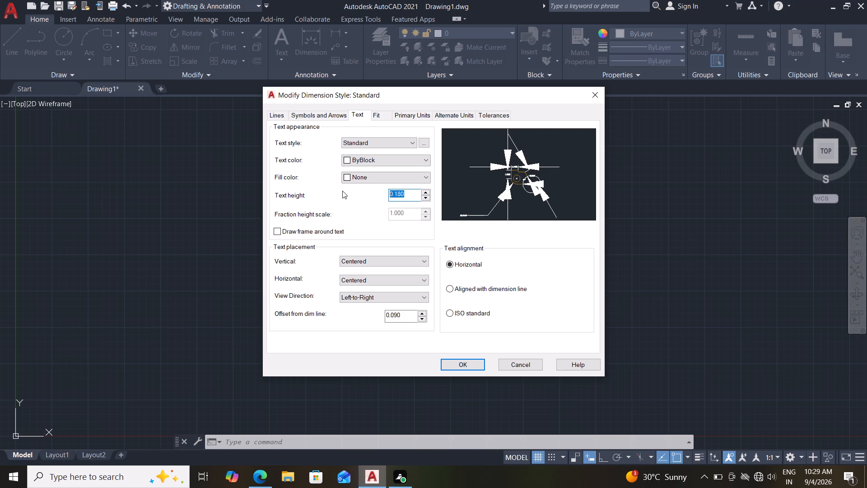
{"action": "key", "text": "3"}
{"action": "key", "text": "Return"}
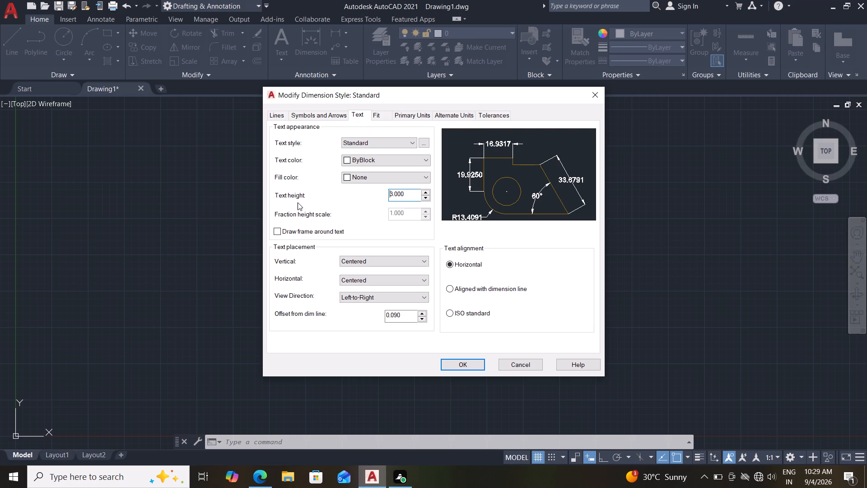
Set the dimension style's linear precision to 0.000, suppress trailing zeros for linear dimensions, and save the modified style.
{"action": "left_click", "coordinate": [384, 113]}
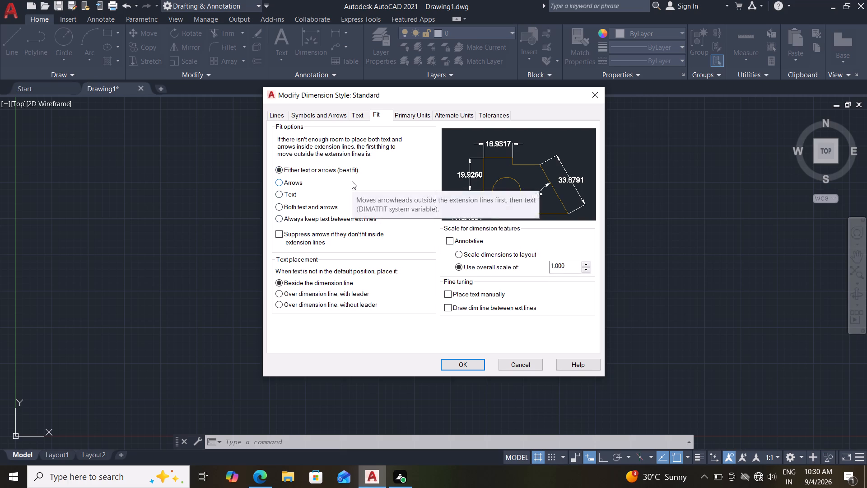
{"action": "left_click", "coordinate": [413, 117]}
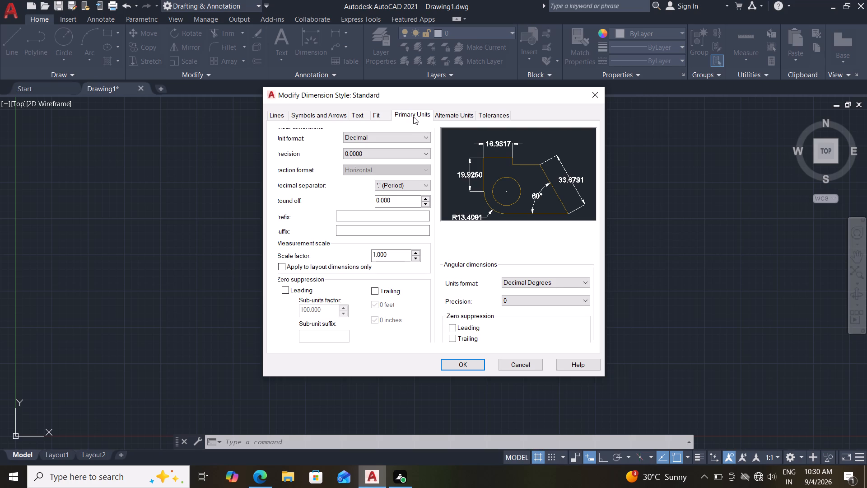
{"action": "left_click", "coordinate": [383, 158]}
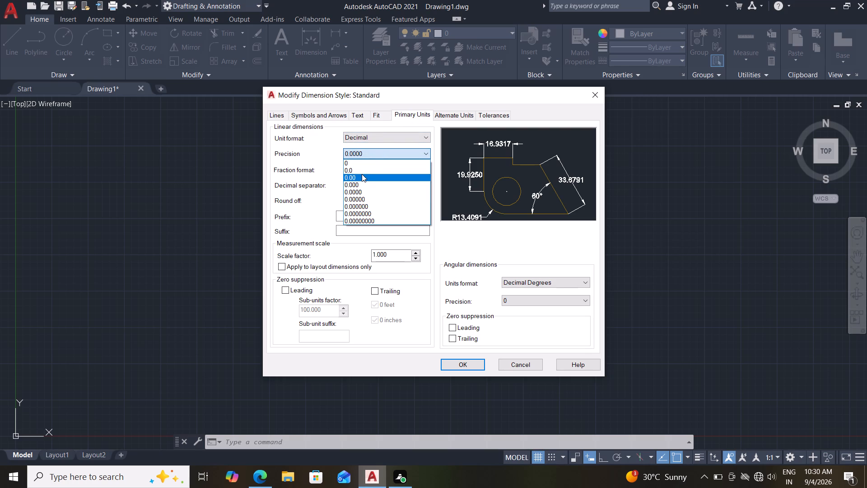
{"action": "left_click", "coordinate": [358, 182]}
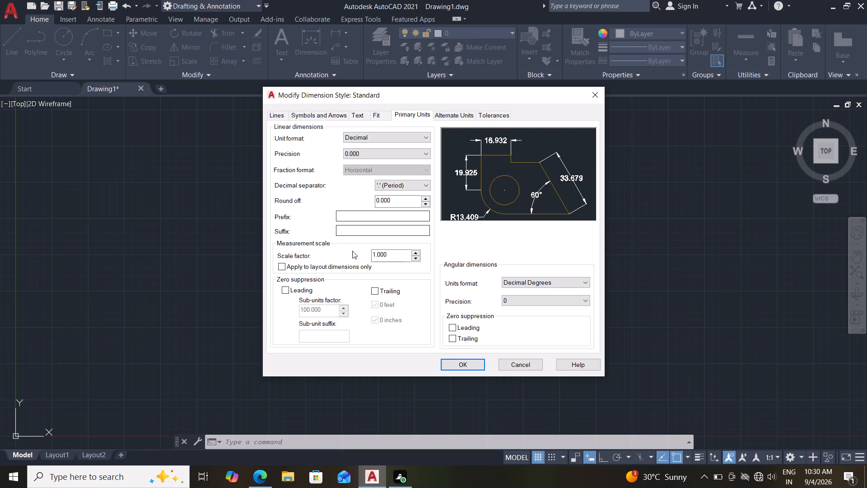
{"action": "left_click_drag", "start_coordinate": [376, 288], "coordinate": [373, 281]}
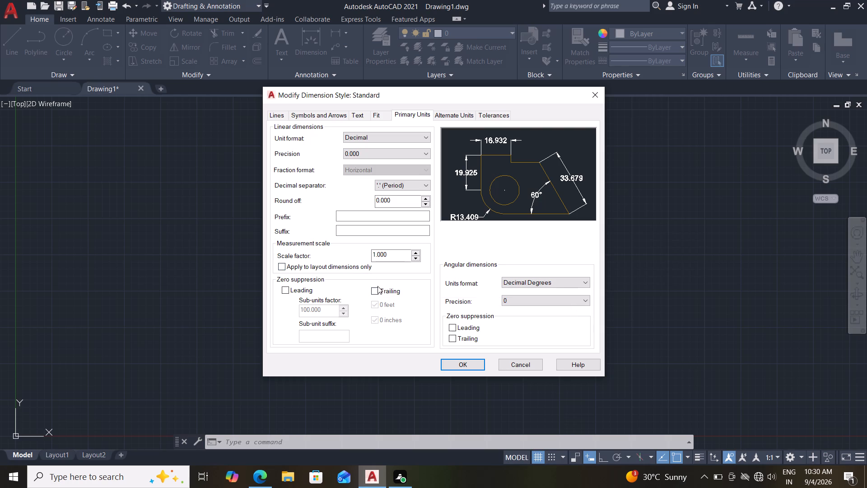
{"action": "left_click", "coordinate": [375, 291]}
{"action": "left_click", "coordinate": [463, 121]}
{"action": "left_click", "coordinate": [465, 112]}
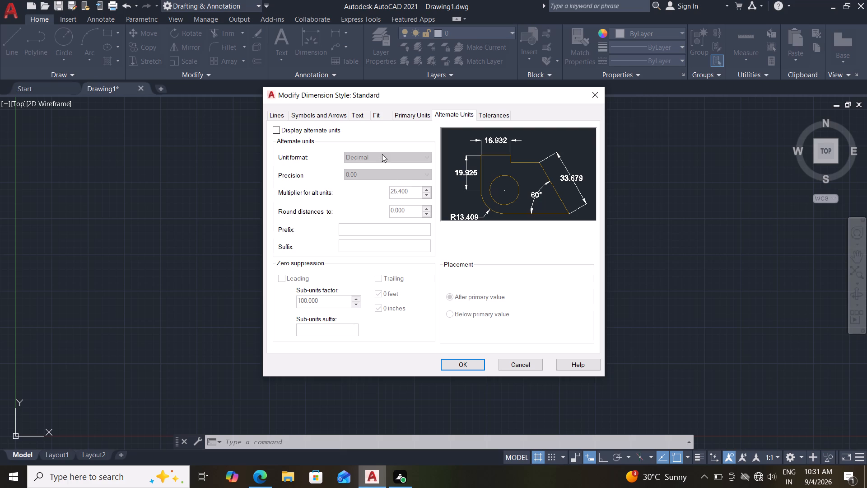
{"action": "left_click", "coordinate": [496, 113]}
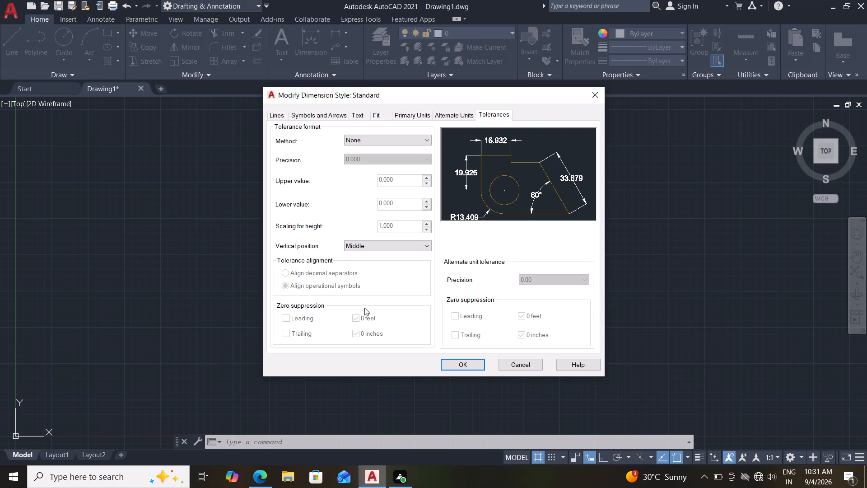
{"action": "left_click", "coordinate": [458, 360]}
{"action": "left_click", "coordinate": [531, 321]}
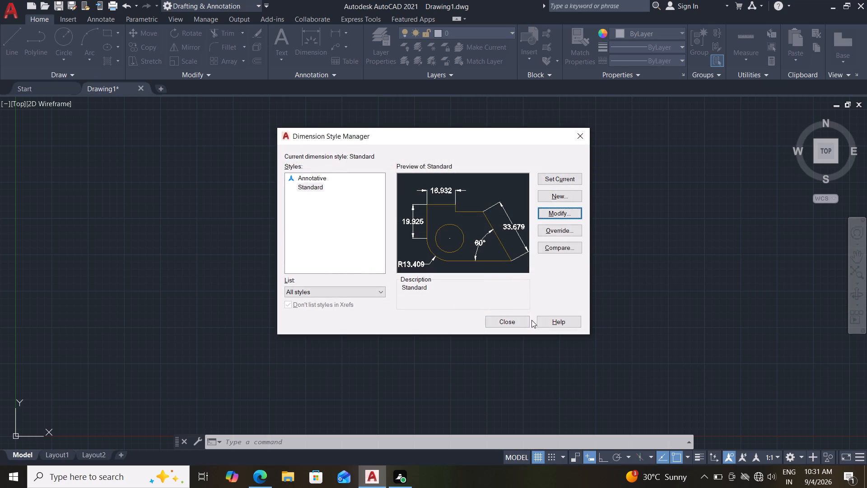
{"action": "left_click", "coordinate": [518, 317]}
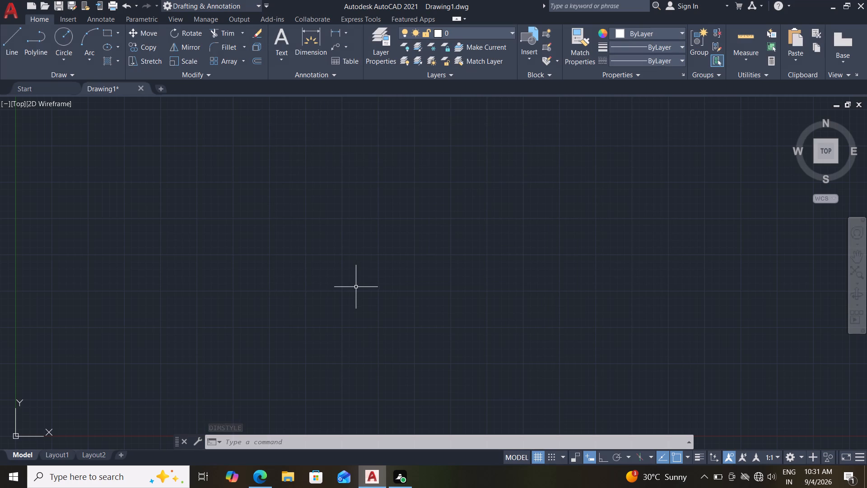
Draw a circle with a diameter of 10 in the empty drawing area, near the origin.
{"action": "key", "text": "c"}
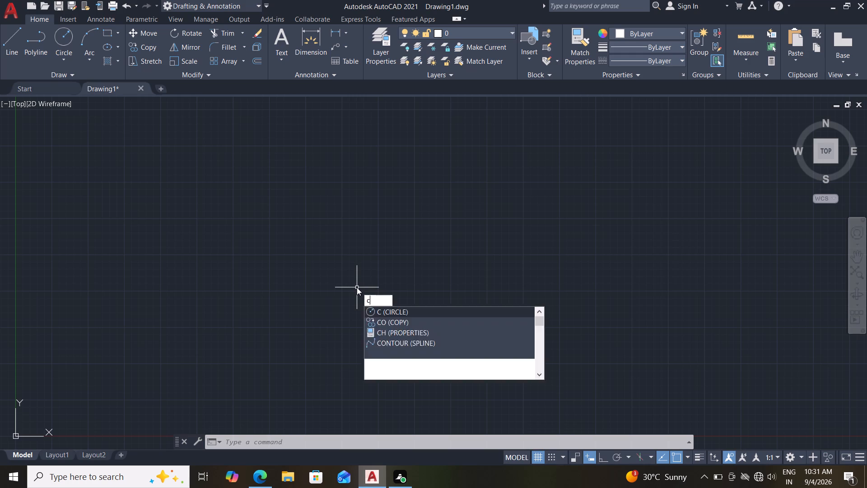
{"action": "key", "text": "Return"}
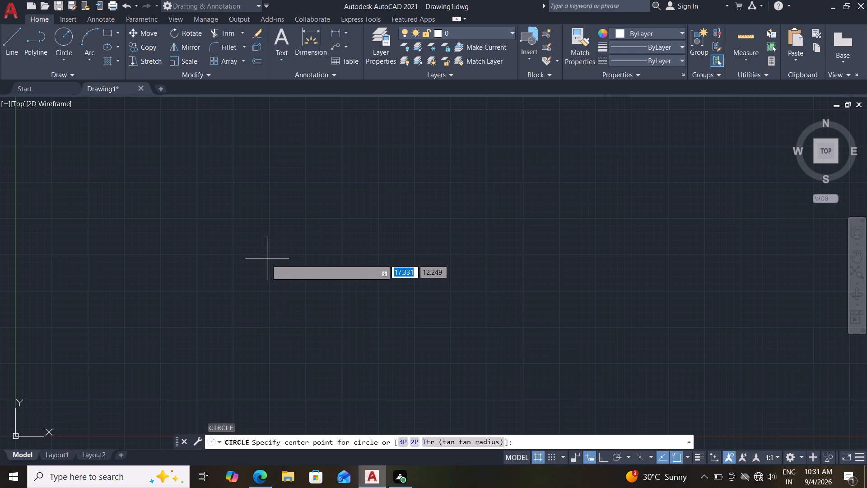
{"action": "left_click", "coordinate": [241, 314]}
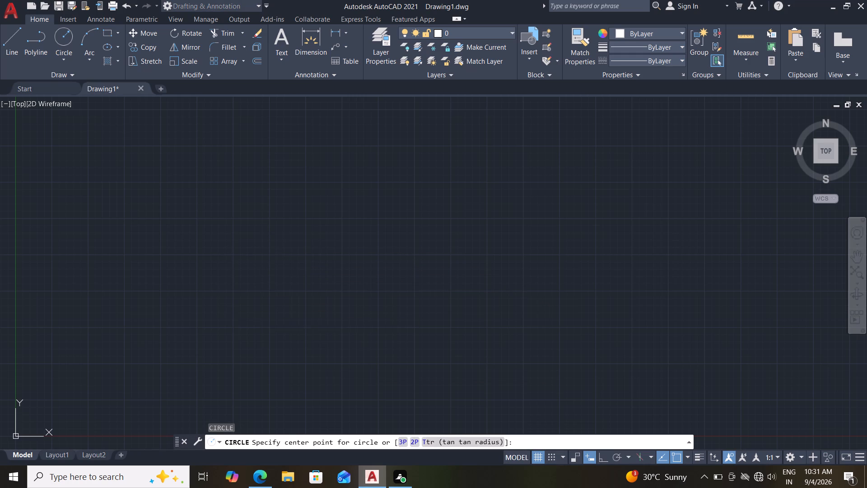
{"action": "key", "text": "d"}
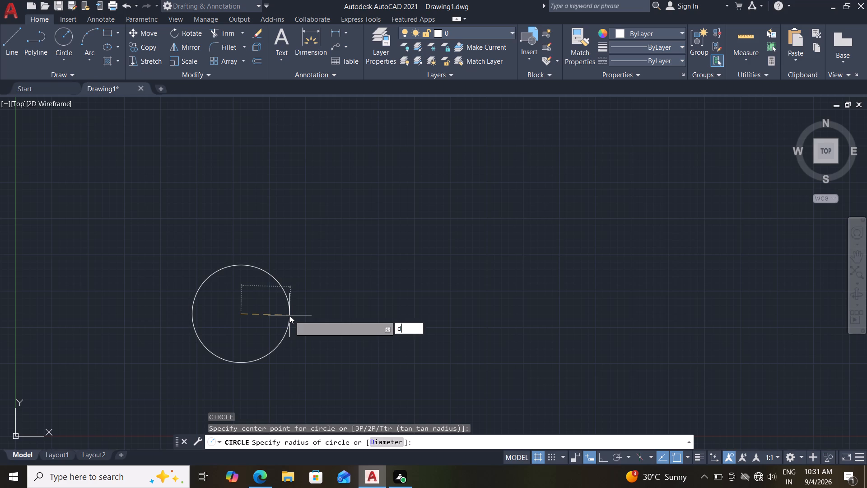
{"action": "key", "text": "Return"}
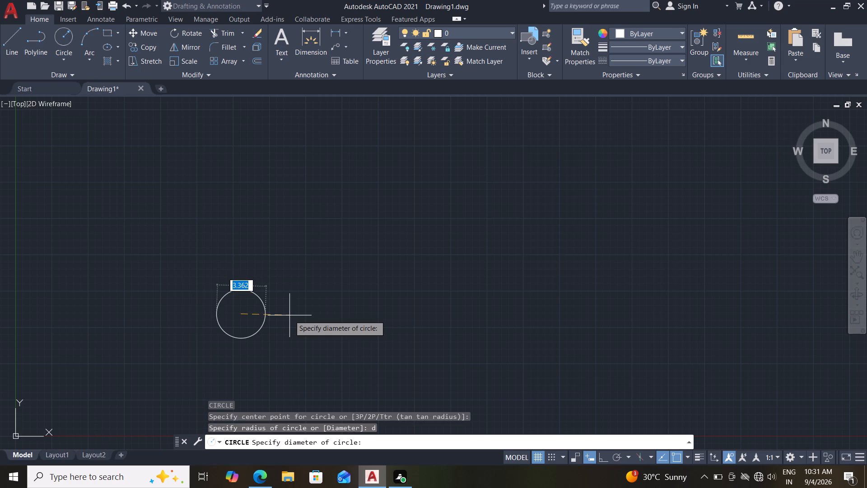
{"action": "type", "text": "10"}
{"action": "key", "text": "Return"}
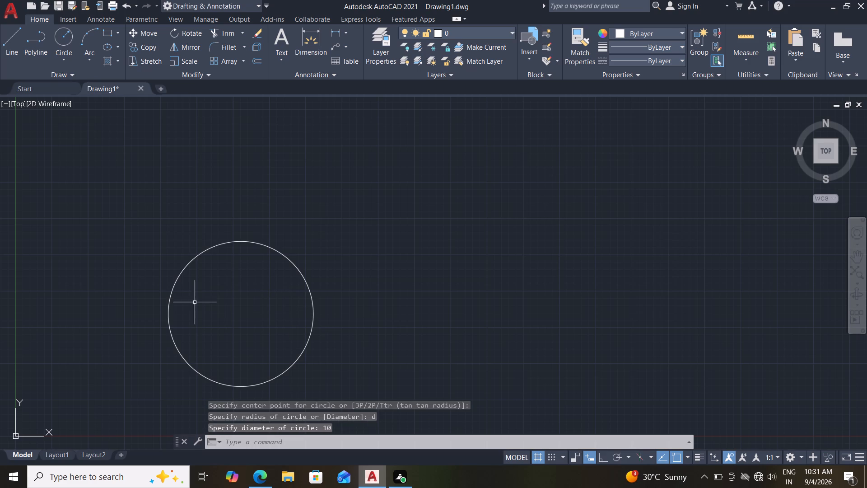
Draw a circle with a diameter of 22 concentric with the existing 10-diameter circle.
{"action": "left_click", "coordinate": [70, 53]}
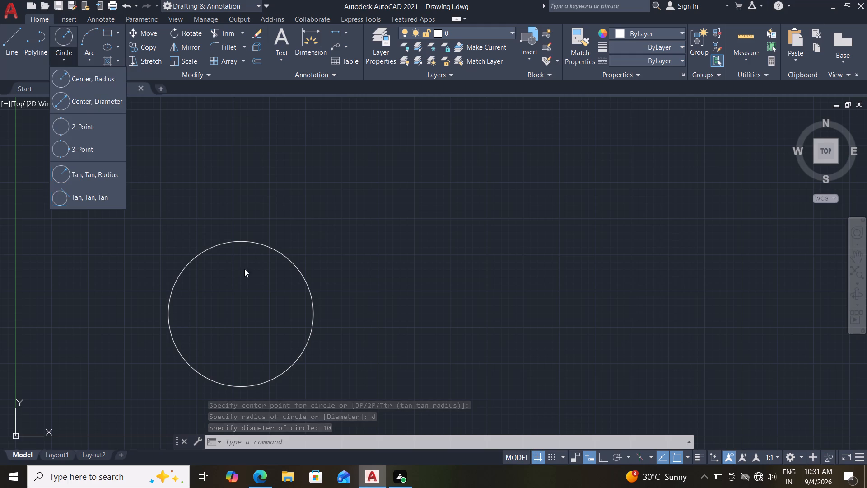
{"action": "left_click", "coordinate": [103, 105]}
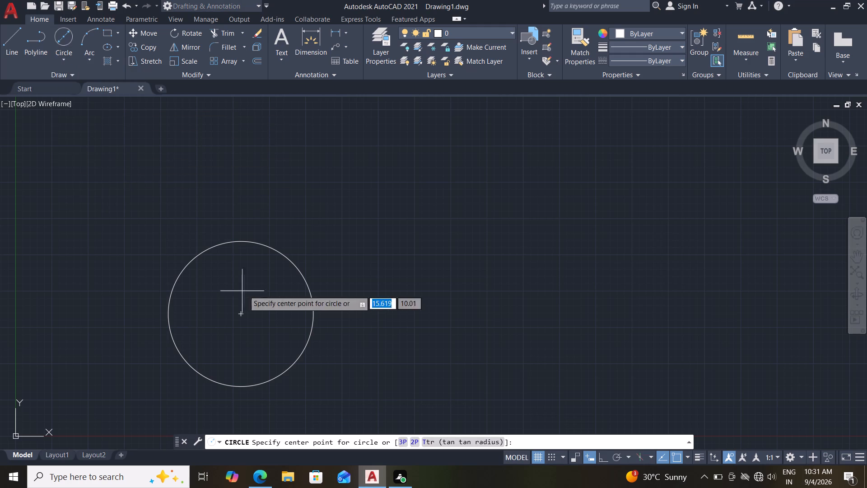
{"action": "left_click", "coordinate": [241, 312]}
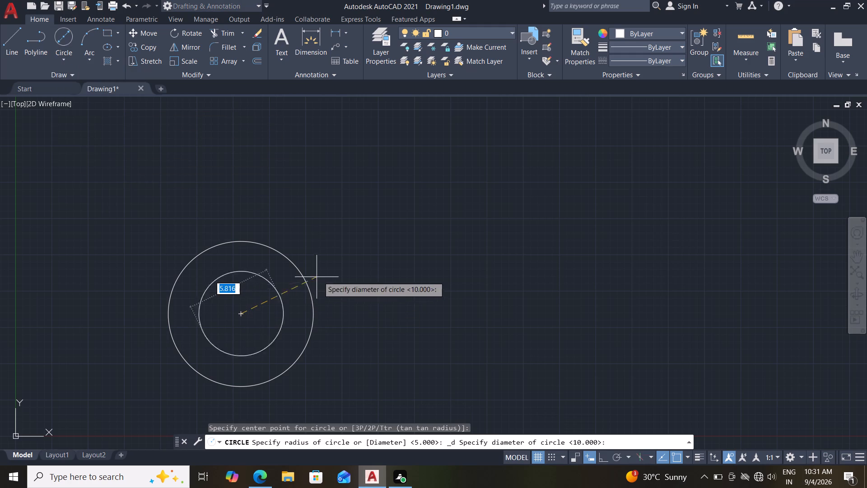
{"action": "type", "text": "22"}
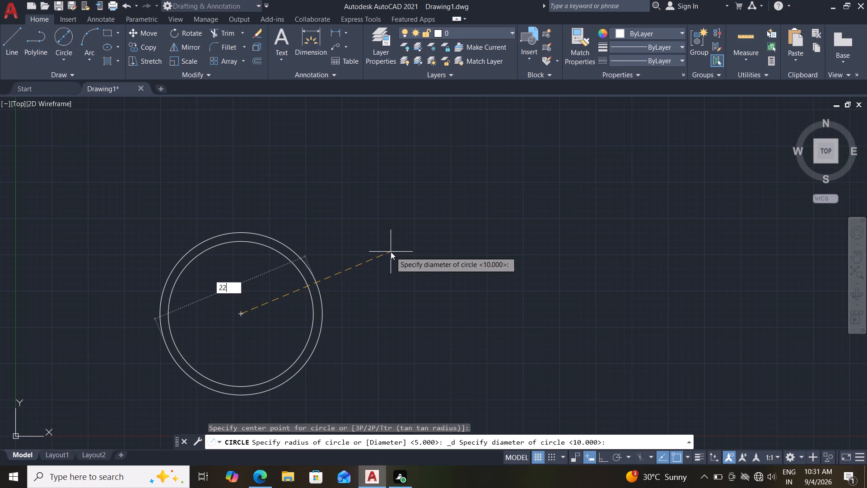
{"action": "key", "text": "Return"}
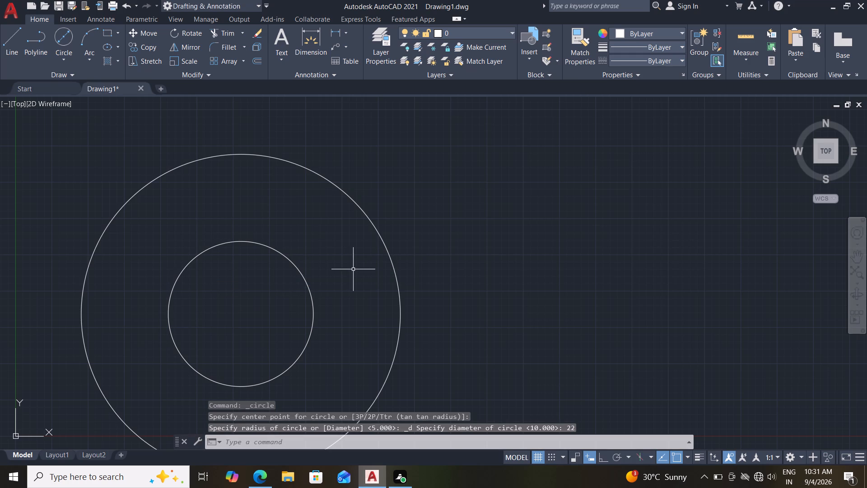
Change the UCS icon display so it sits in the viewport corner instead of at the drawing origin.
{"action": "scroll", "coordinate": [407, 270], "scroll_direction": "up", "scroll_amount": 1}
{"action": "scroll", "coordinate": [407, 270], "scroll_direction": "down", "scroll_amount": 1}
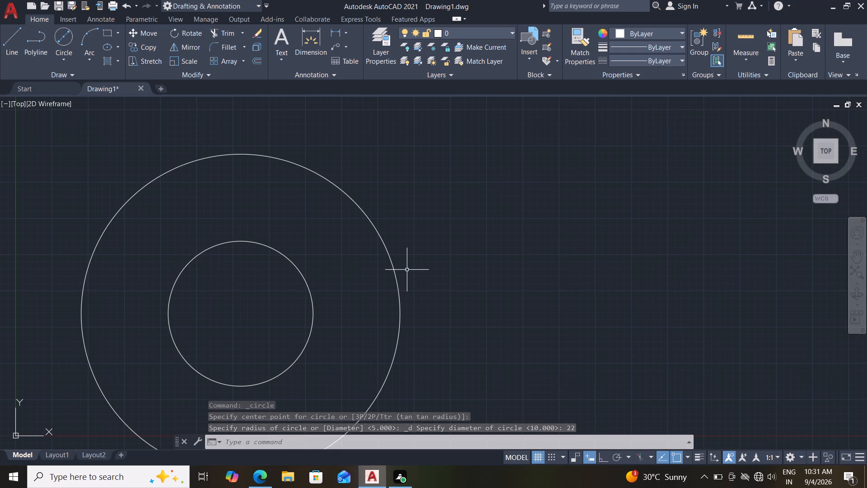
{"action": "scroll", "coordinate": [407, 270], "scroll_direction": "down", "scroll_amount": 3}
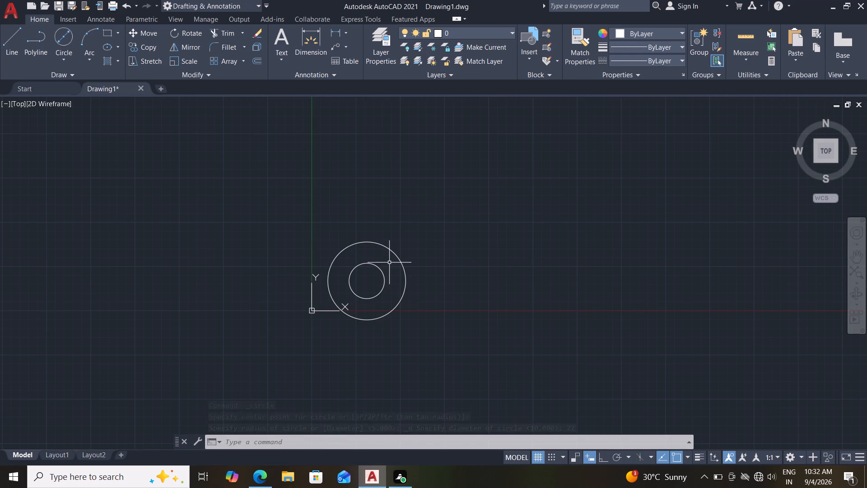
{"action": "type", "text": "ucs"}
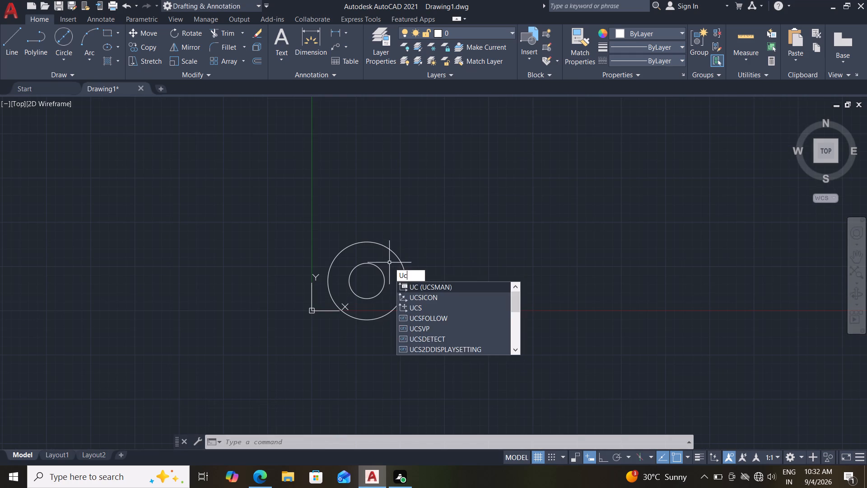
{"action": "left_click", "coordinate": [417, 295]}
{"action": "left_click_drag", "start_coordinate": [430, 342], "coordinate": [410, 285]}
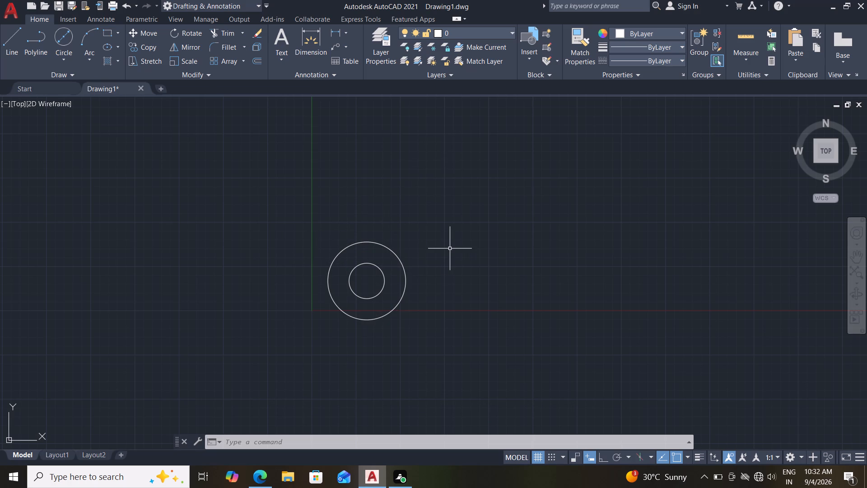
Draw a circle with a diameter of 10, tracking its center 87 horizontally to the right of the concentric circles' center.
{"action": "scroll", "coordinate": [368, 261], "scroll_direction": "up", "scroll_amount": 1}
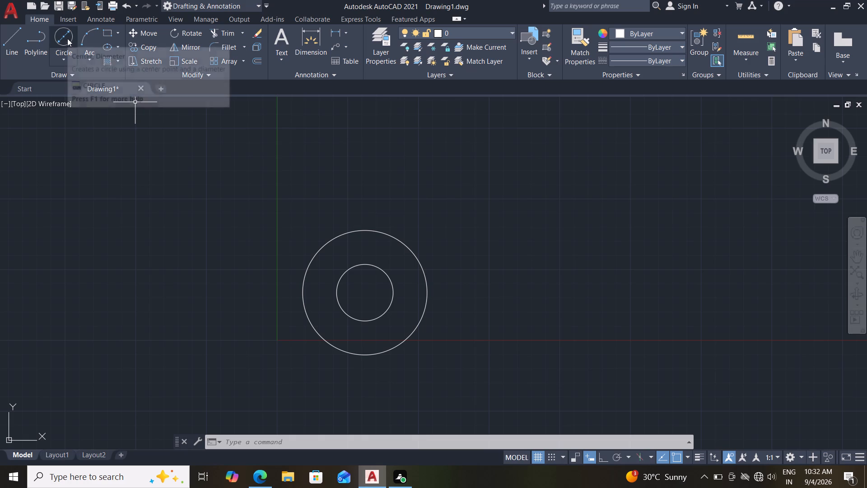
{"action": "left_click", "coordinate": [68, 63]}
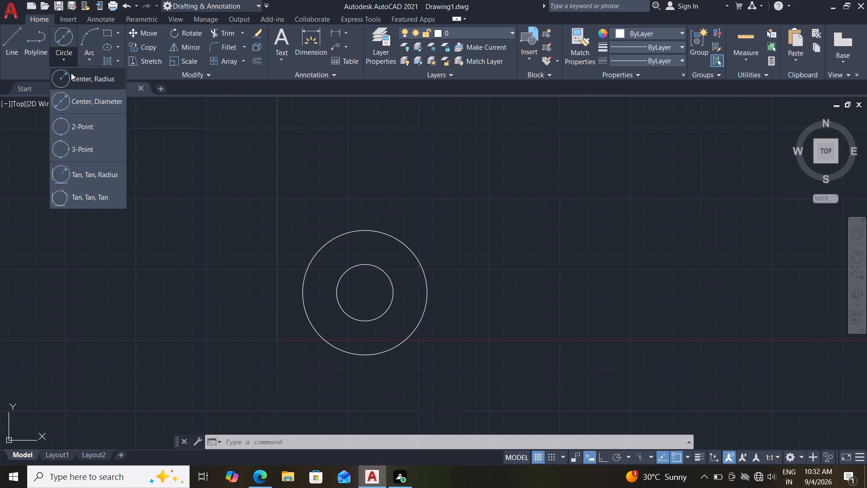
{"action": "left_click", "coordinate": [71, 73]}
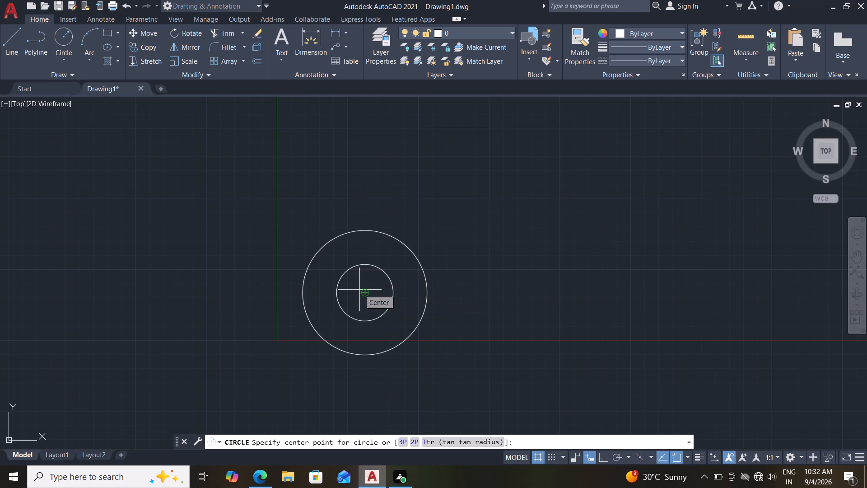
{"action": "type", "text": "tk"}
{"action": "key", "text": "Return"}
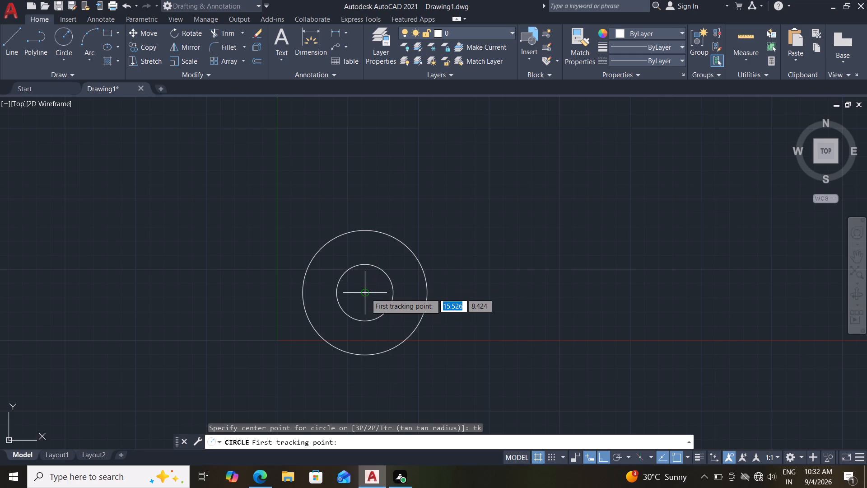
{"action": "left_click_drag", "start_coordinate": [366, 293], "coordinate": [370, 292]}
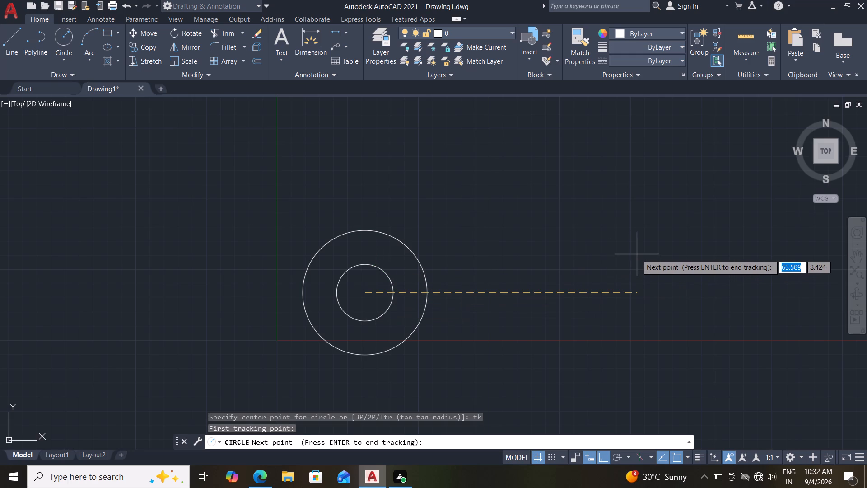
{"action": "type", "text": "87"}
{"action": "key", "text": "Return"}
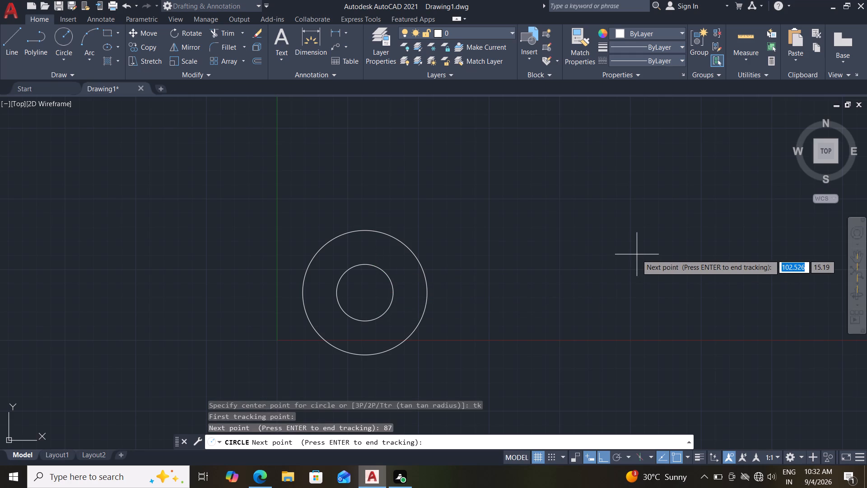
{"action": "scroll", "coordinate": [615, 241], "scroll_direction": "down", "scroll_amount": 2}
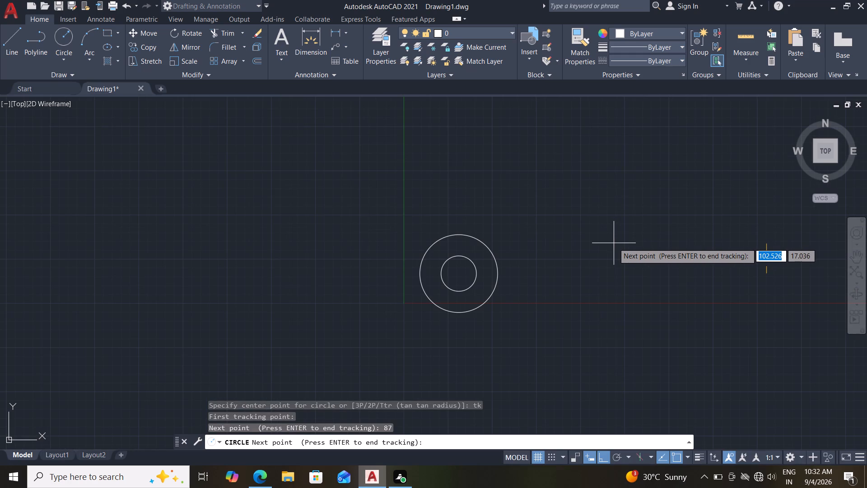
{"action": "key", "text": "Return"}
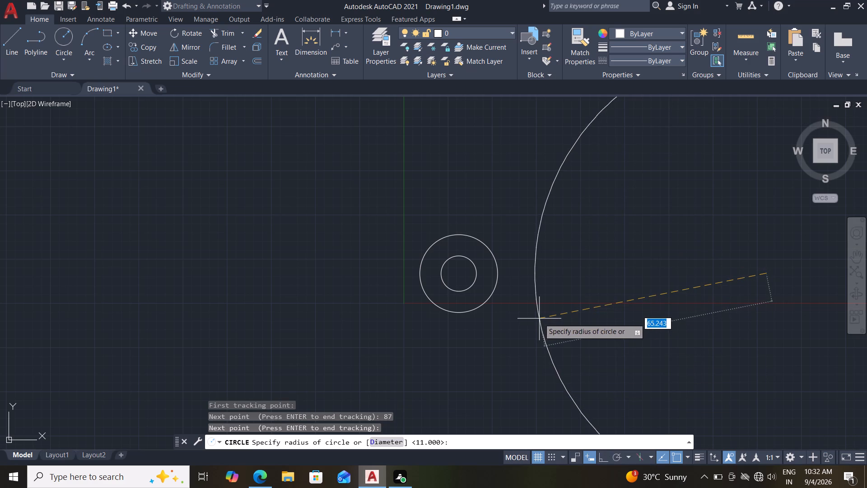
{"action": "key", "text": "d"}
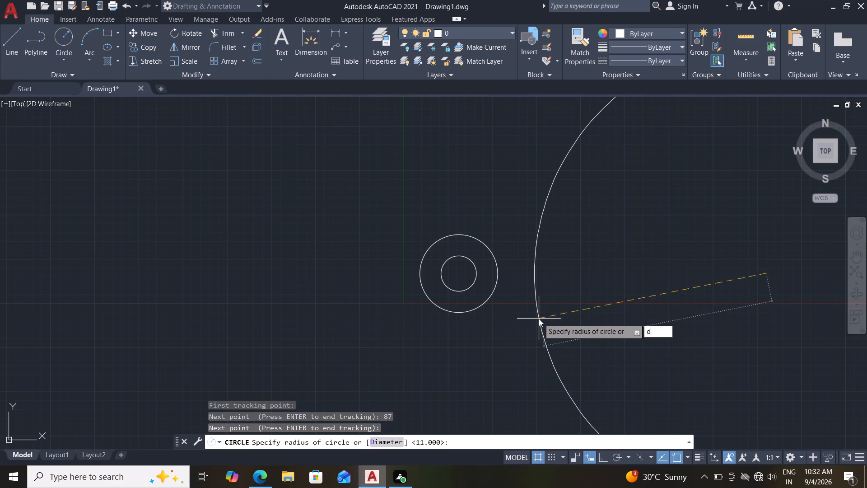
{"action": "key", "text": "Return"}
{"action": "type", "text": "10"}
{"action": "key", "text": "Return"}
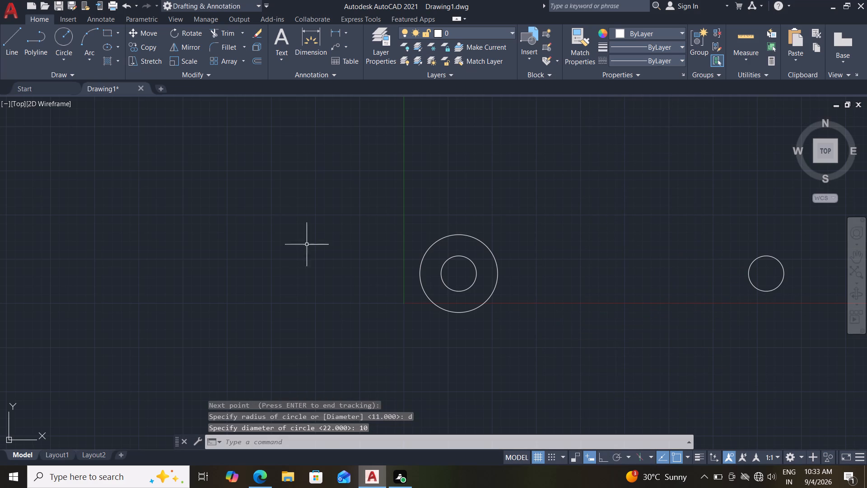
Draw a circle with a diameter of 22 concentric with the new right-hand 10-diameter circle.
{"action": "left_click", "coordinate": [69, 43]}
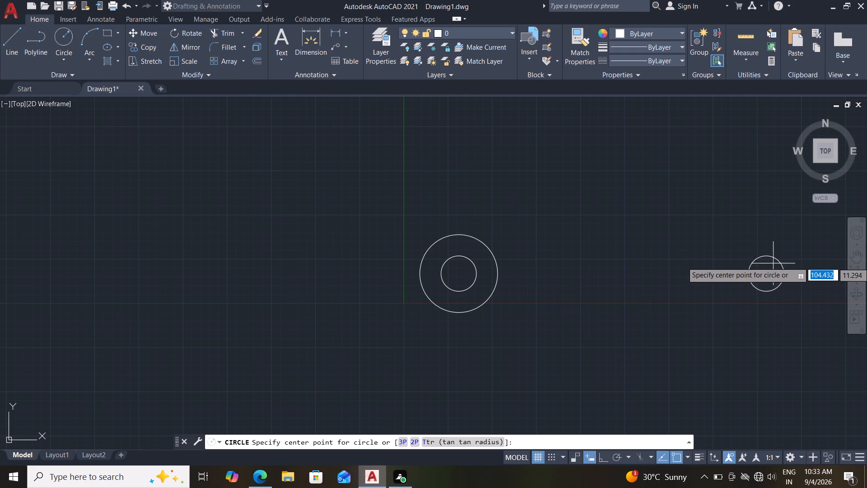
{"action": "left_click", "coordinate": [768, 270]}
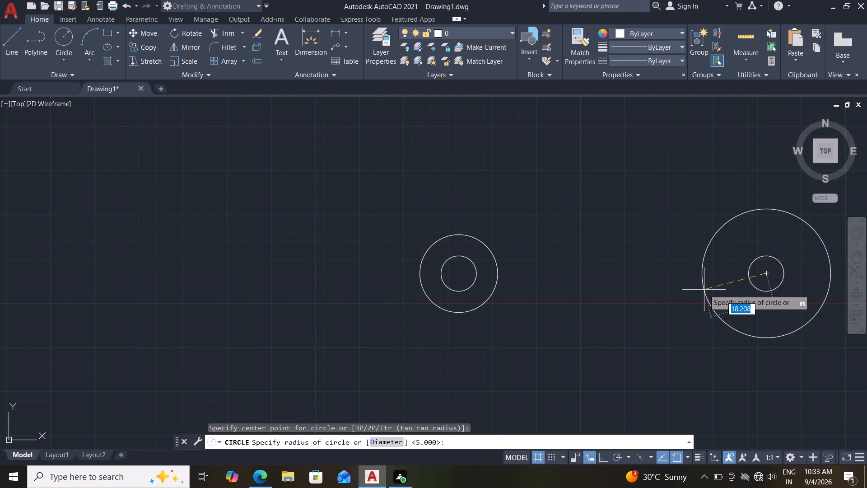
{"action": "key", "text": "d"}
{"action": "key", "text": "Return"}
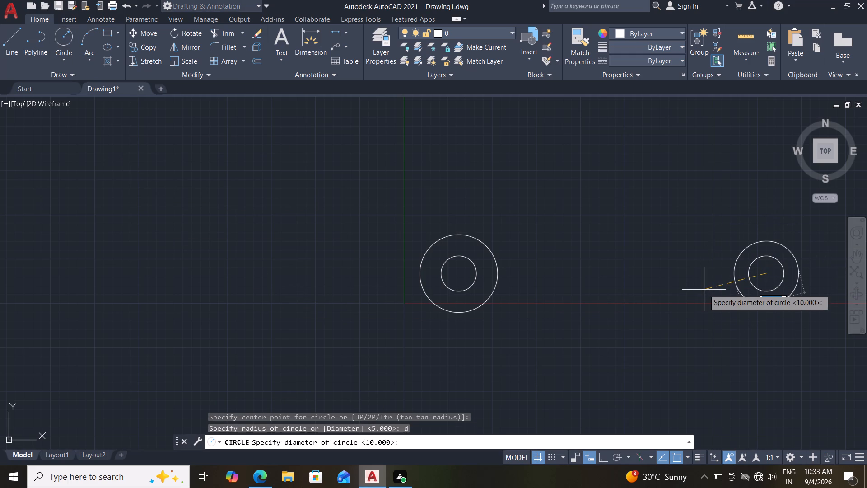
{"action": "type", "text": "22"}
{"action": "key", "text": "Return"}
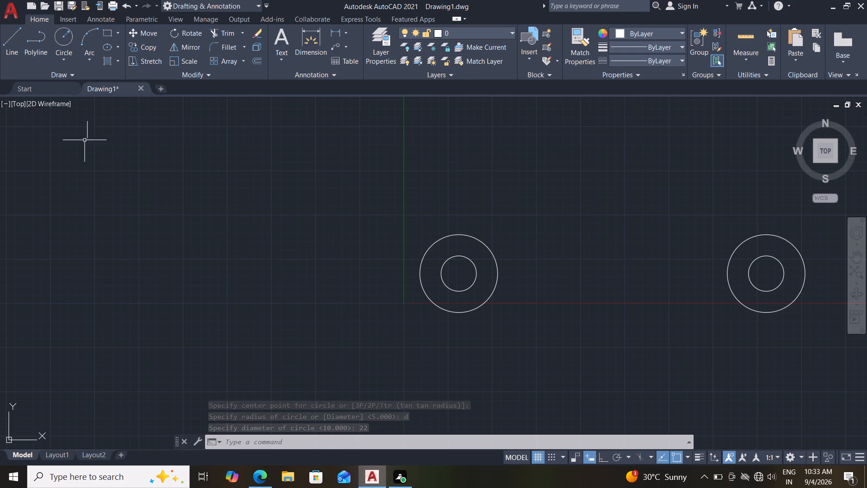
Draw a horizontal line joining the centers of the two concentric circle pairs.
{"action": "left_click", "coordinate": [10, 41]}
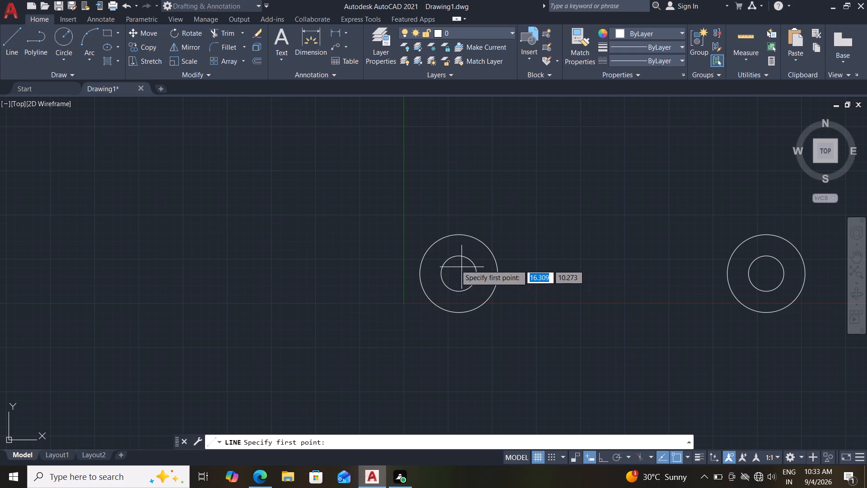
{"action": "left_click", "coordinate": [460, 271]}
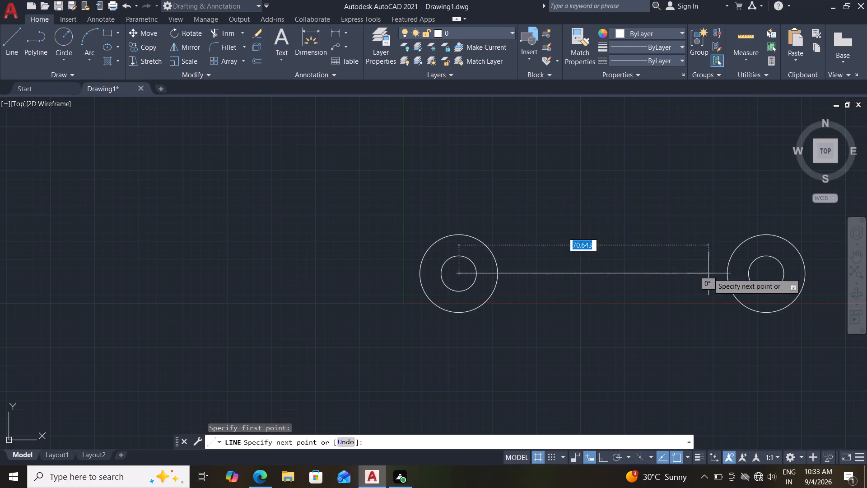
{"action": "left_click", "coordinate": [768, 270]}
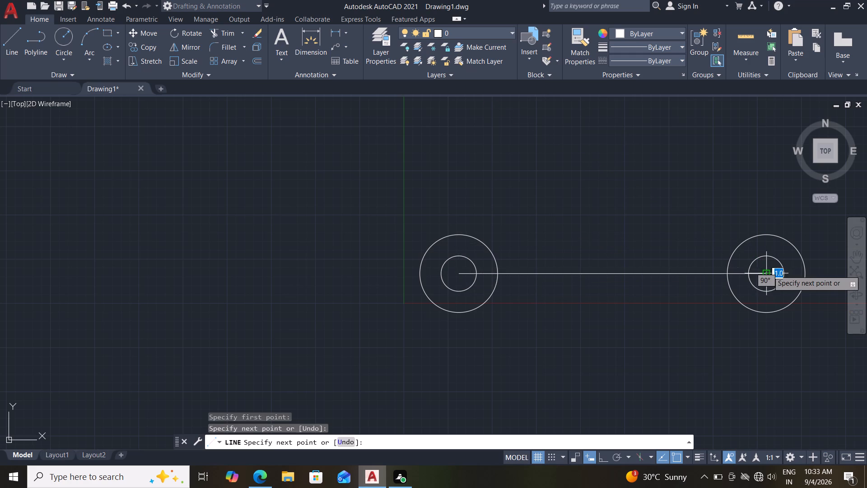
{"action": "key", "text": "Escape"}
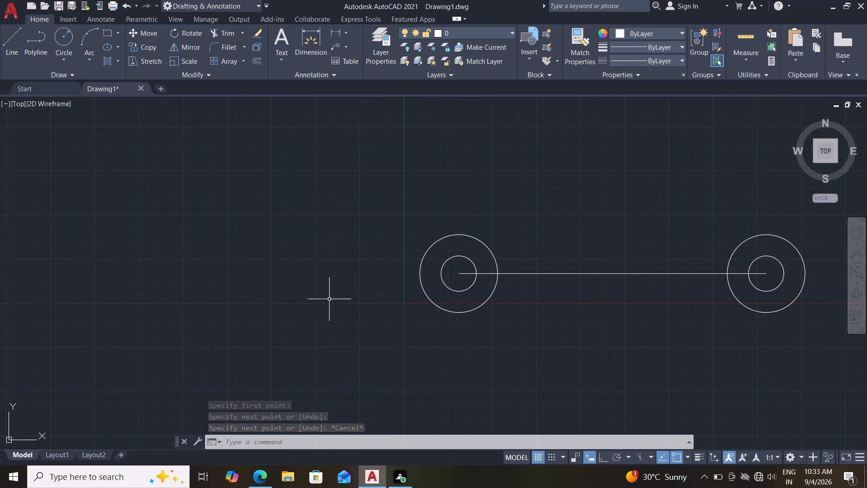
Draw a circle with a diameter of 21, tracking its center 13 vertically above the midpoint of the connecting line.
{"action": "key", "text": "c"}
{"action": "key", "text": "Return"}
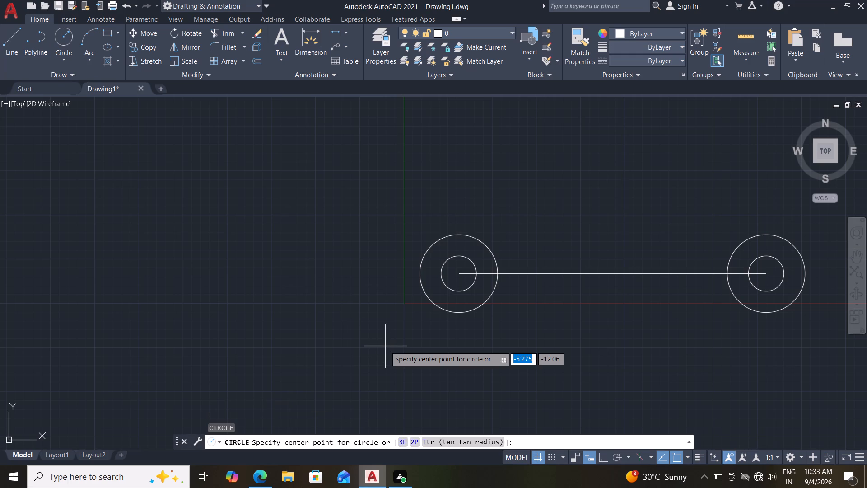
{"action": "key", "text": "t"}
{"action": "key", "text": "k"}
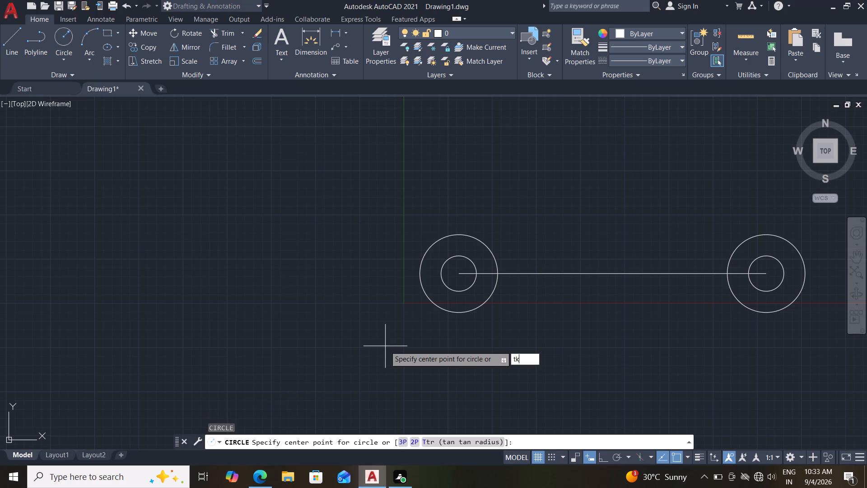
{"action": "key", "text": "Return"}
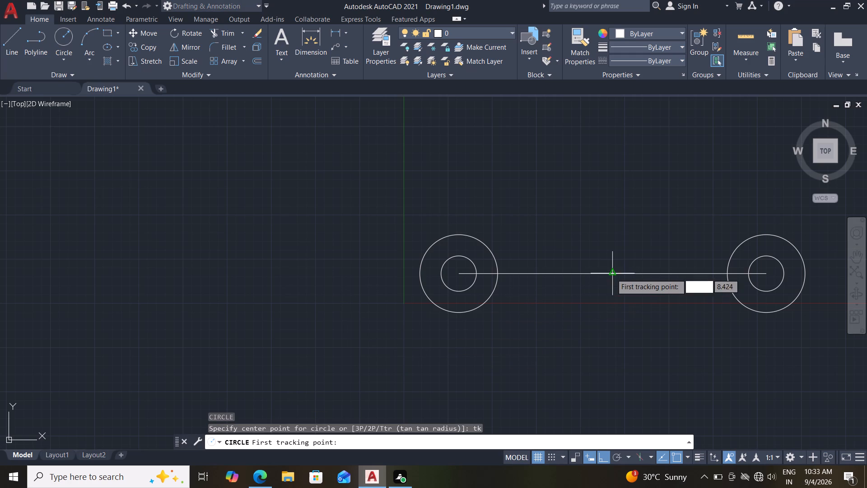
{"action": "left_click_drag", "start_coordinate": [611, 273], "coordinate": [613, 268]}
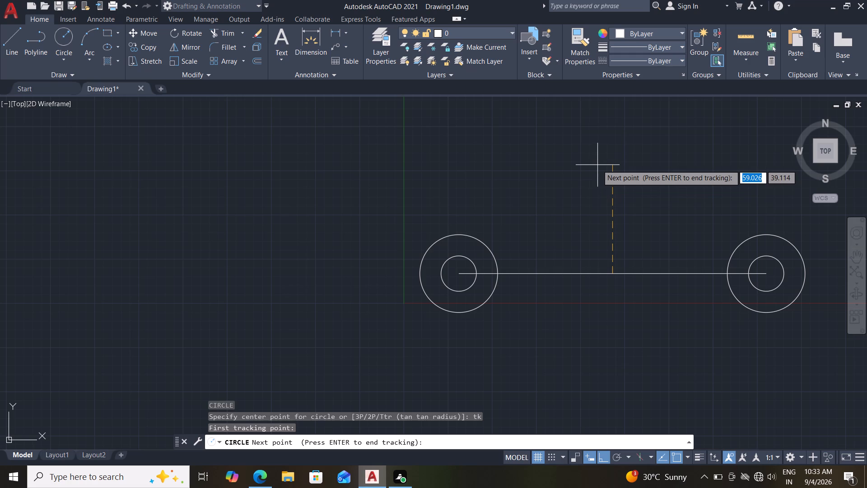
{"action": "type", "text": "13"}
{"action": "key", "text": "Return"}
{"action": "key", "text": "Return"}
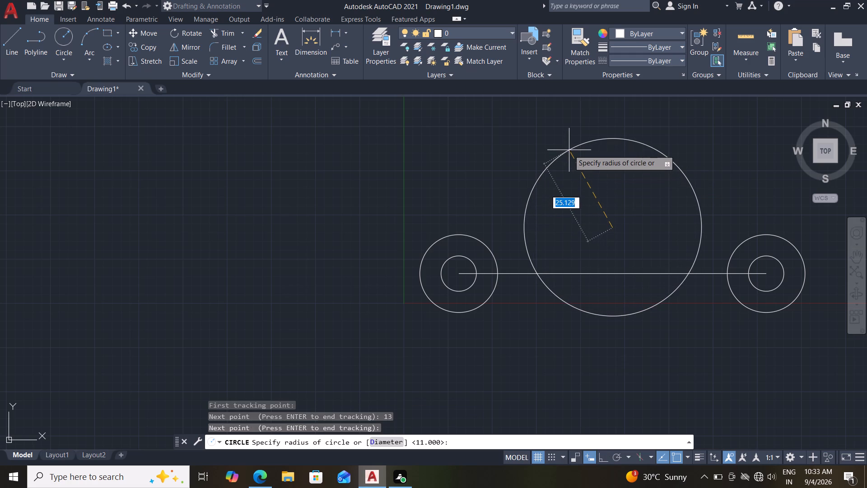
{"action": "key", "text": "d"}
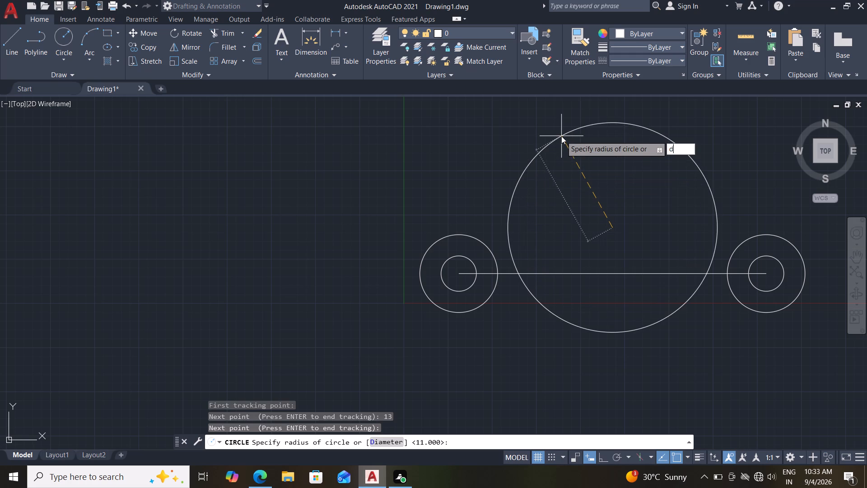
{"action": "key", "text": "Return"}
{"action": "type", "text": "21"}
{"action": "key", "text": "Return"}
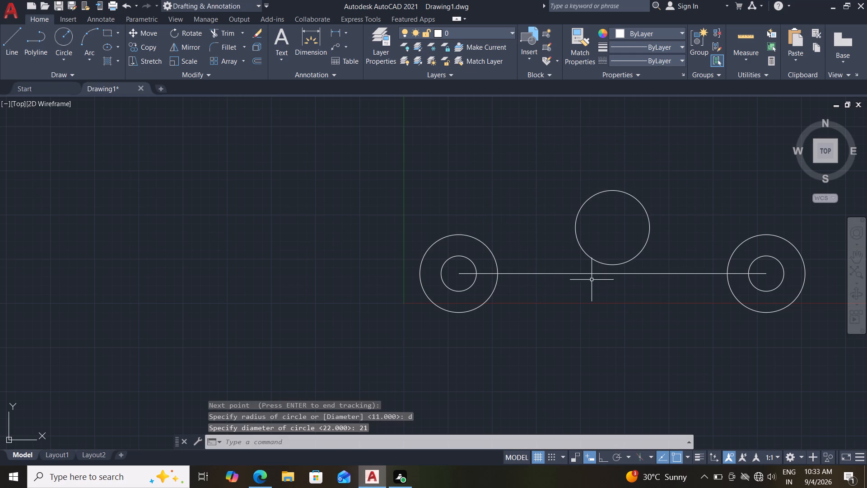
Delete the horizontal line joining the centers of the two outer circle pairs.
{"action": "left_click", "coordinate": [574, 272]}
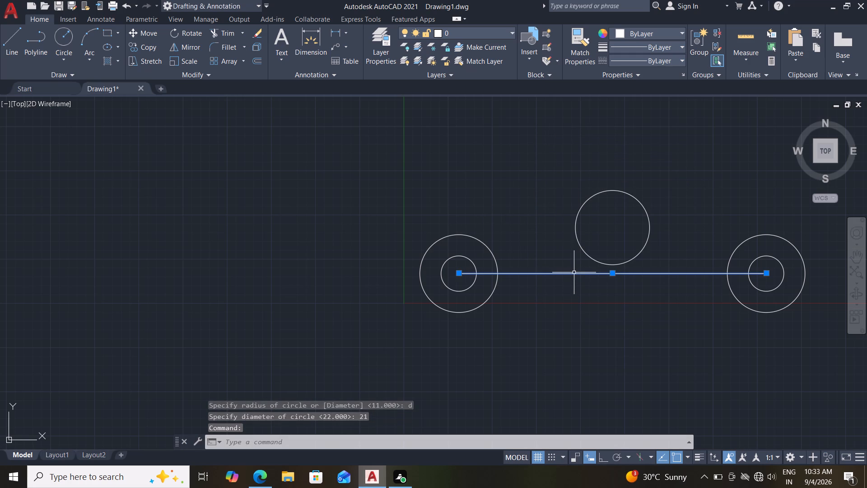
{"action": "key", "text": "Delete"}
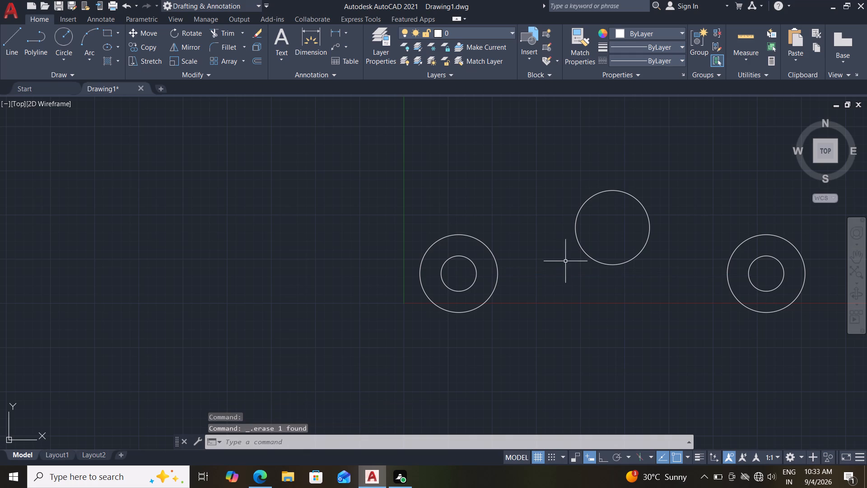
Draw a circle with a diameter of 30 concentric with the 21-diameter circle.
{"action": "left_click", "coordinate": [58, 34]}
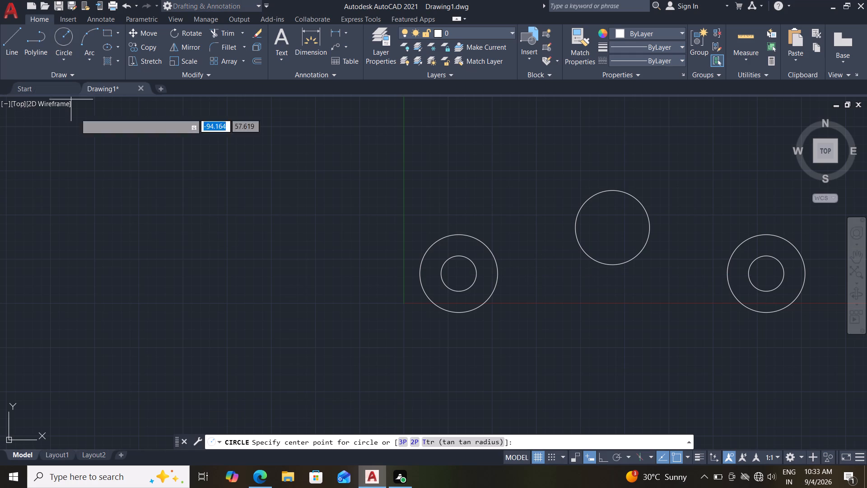
{"action": "left_click", "coordinate": [613, 227]}
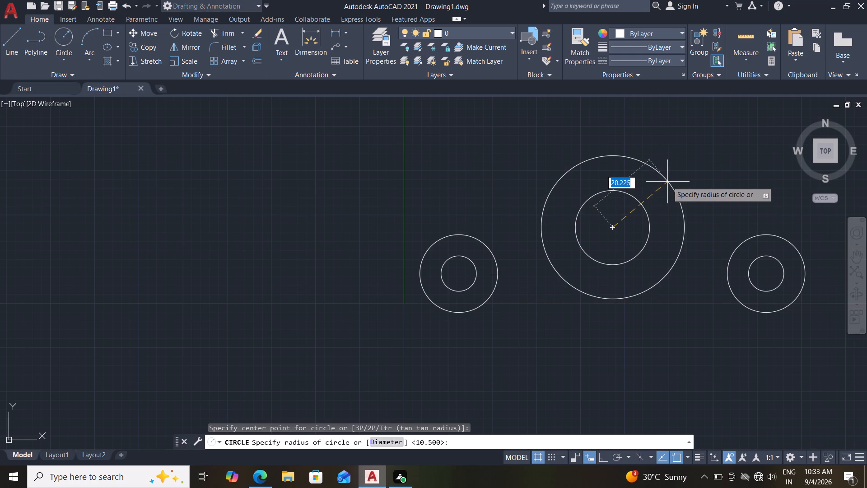
{"action": "key", "text": "d"}
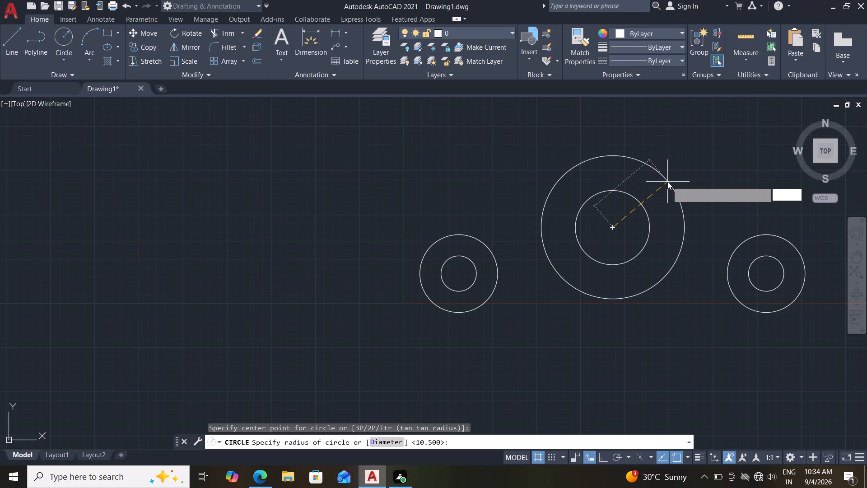
{"action": "key", "text": "Return"}
{"action": "type", "text": "30"}
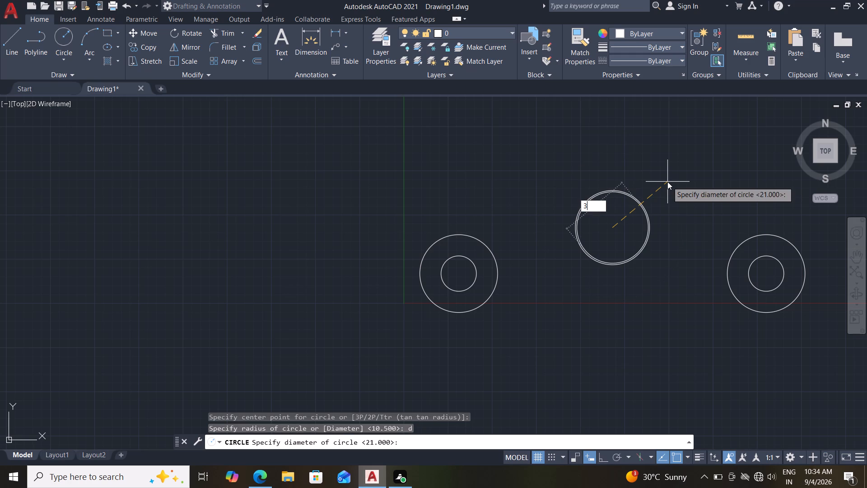
{"action": "key", "text": "Return"}
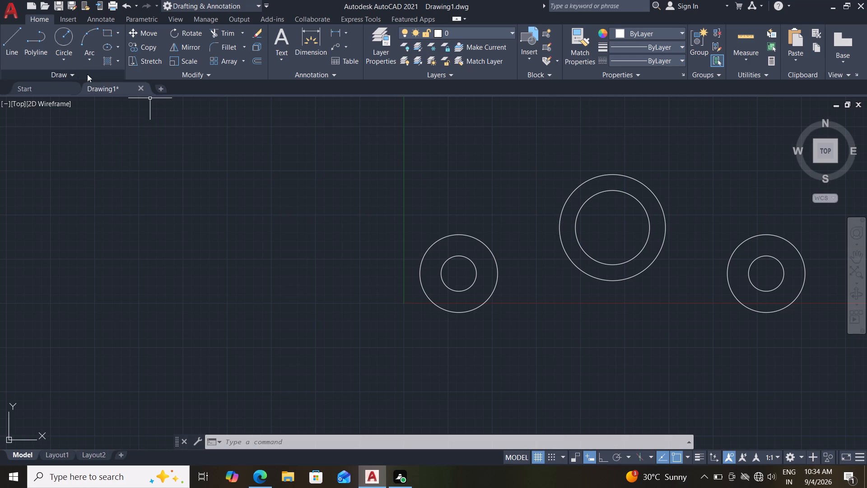
Draw a Tan, Tan, Radius circle of radius 10 between the left 22-diameter circle and the 30-diameter circle.
{"action": "left_click", "coordinate": [65, 58]}
{"action": "left_click", "coordinate": [89, 180]}
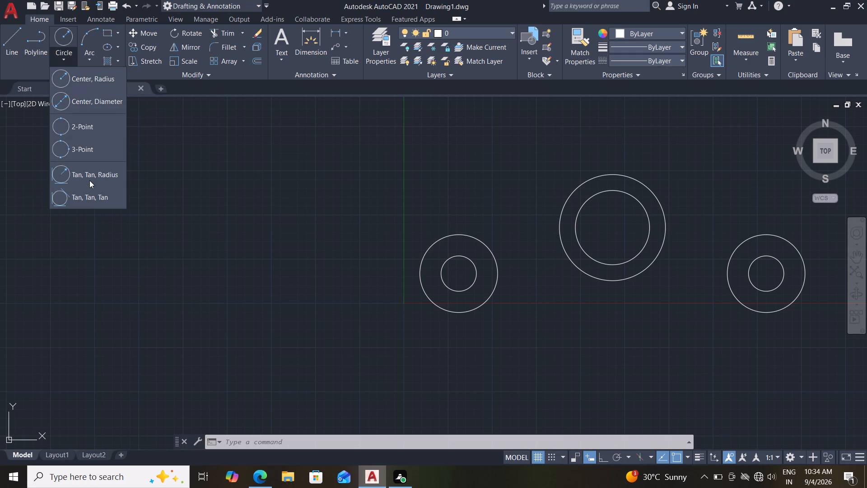
{"action": "left_click", "coordinate": [496, 273]}
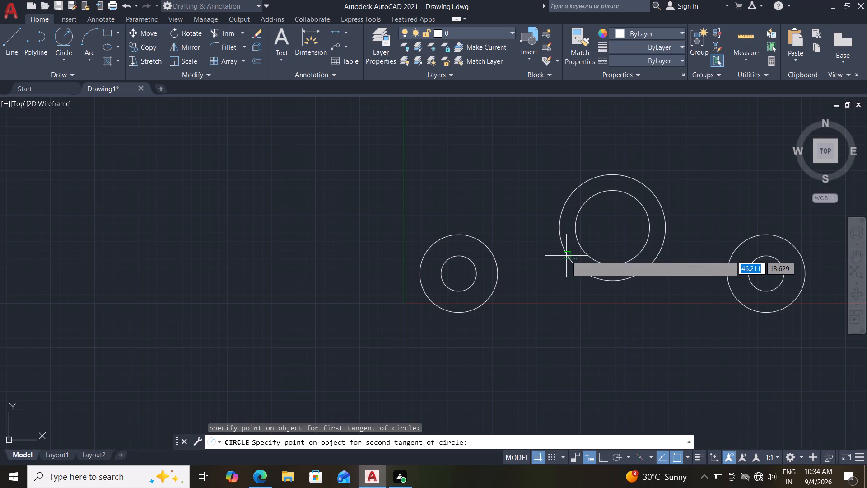
{"action": "left_click", "coordinate": [566, 256]}
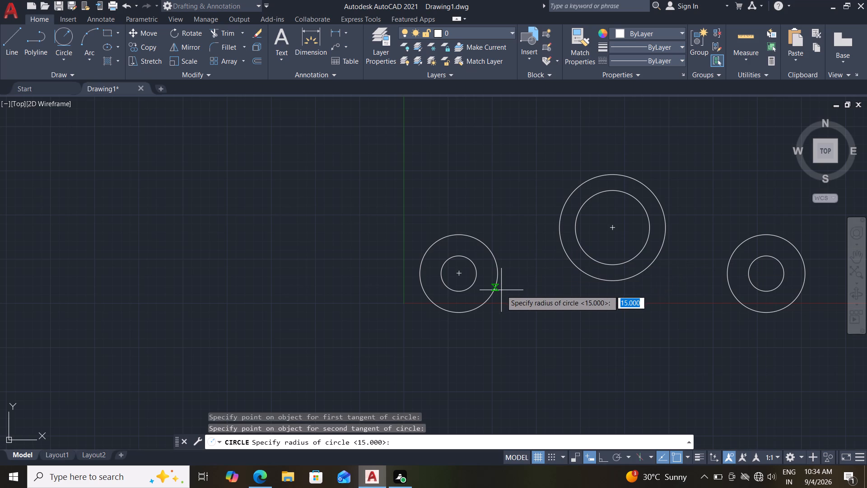
{"action": "type", "text": "10"}
{"action": "key", "text": "Return"}
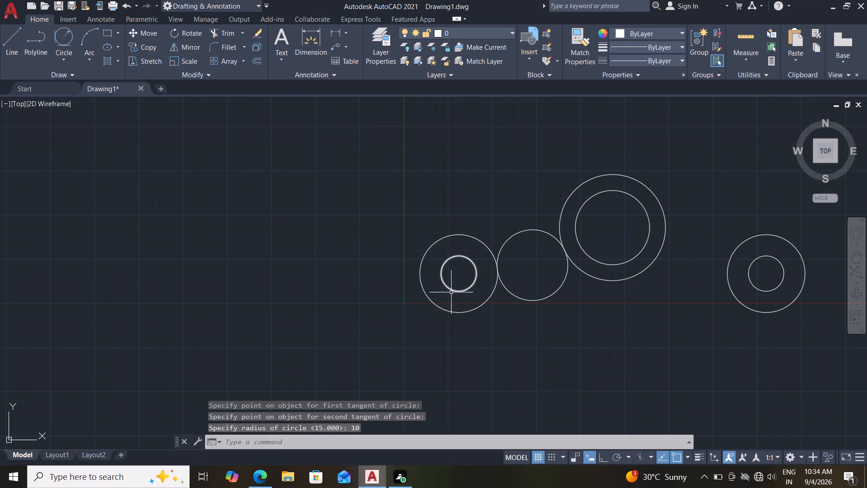
Trim away the lower portion of the left tangent circle, leaving the upper arc between its tangent points.
{"action": "left_click", "coordinate": [222, 31]}
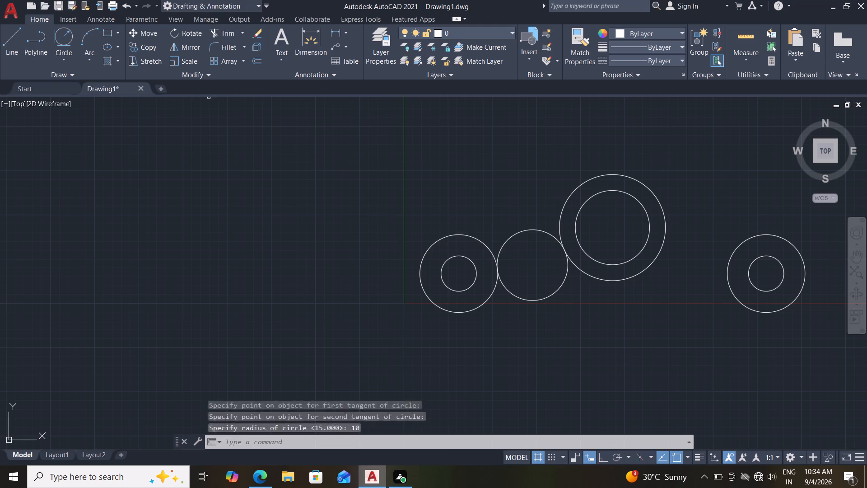
{"action": "left_click_drag", "start_coordinate": [509, 345], "coordinate": [534, 291]}
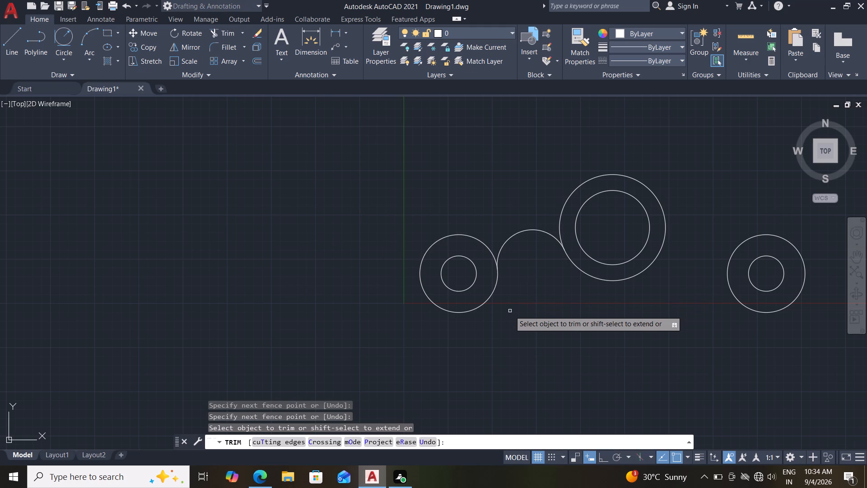
{"action": "key", "text": "Escape"}
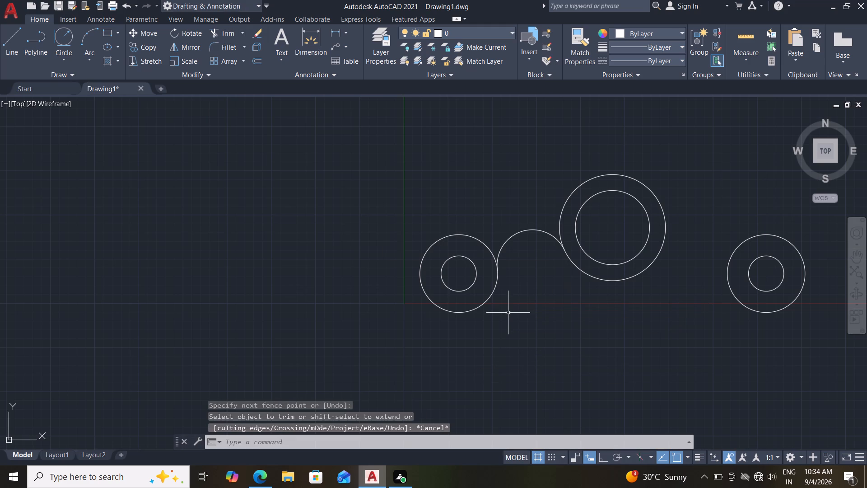
Draw a circle of radius 10 tangent to the 30-diameter circle and the right 22-diameter circle.
{"action": "left_click_drag", "start_coordinate": [61, 38], "coordinate": [61, 42]}
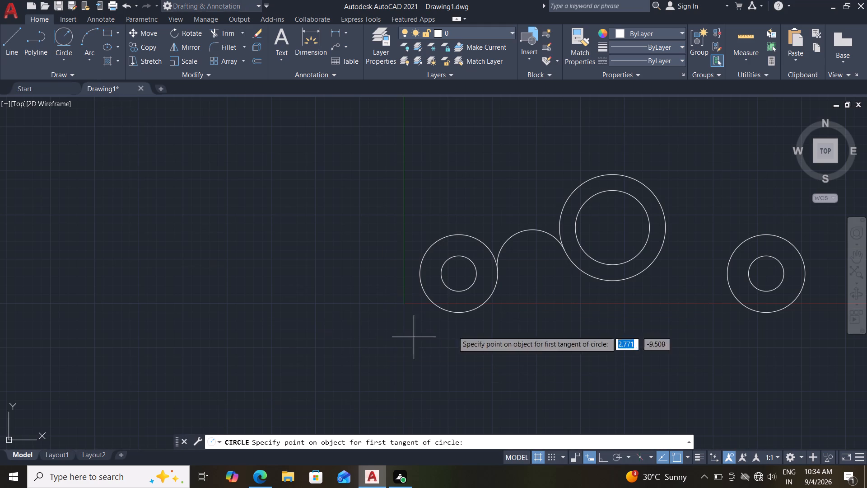
{"action": "left_click", "coordinate": [661, 249]}
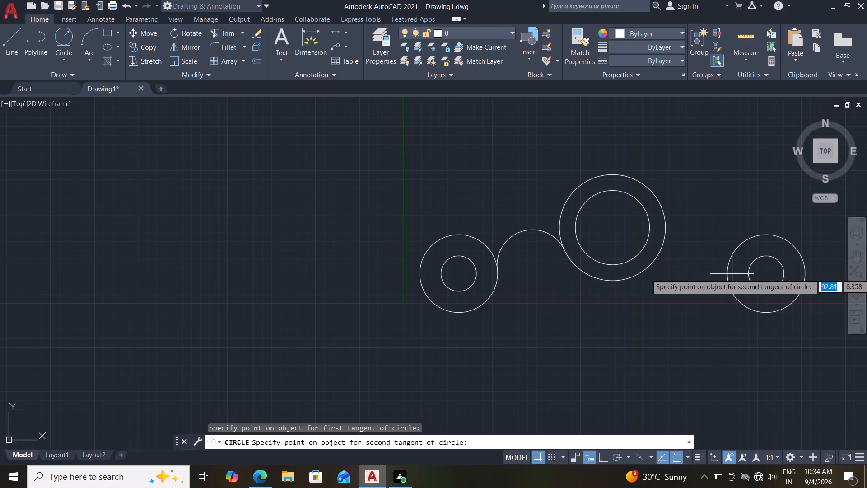
{"action": "left_click", "coordinate": [728, 274]}
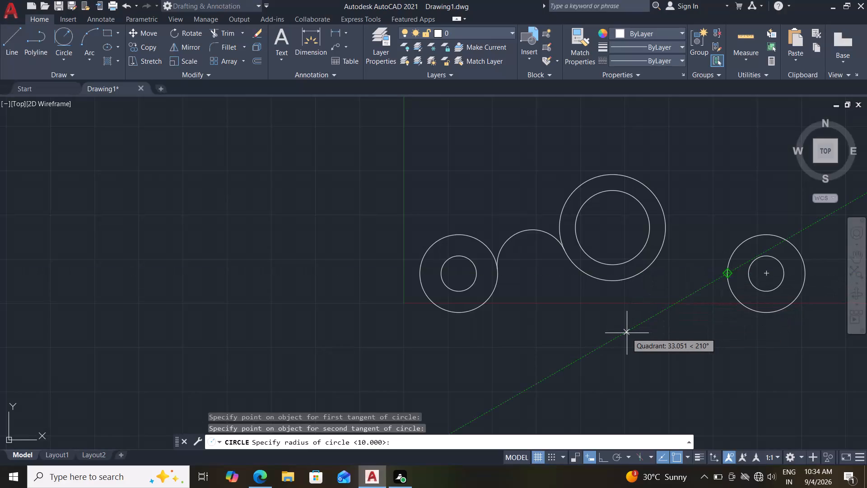
{"action": "type", "text": "10"}
{"action": "key", "text": "Return"}
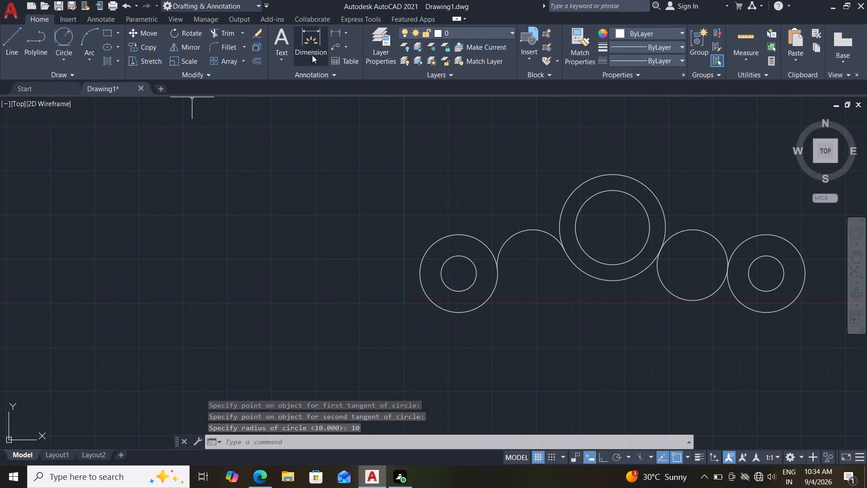
Trim away the lower portion of the right tangent circle, leaving the upper arc between its tangent points.
{"action": "left_click", "coordinate": [222, 32]}
{"action": "left_click_drag", "start_coordinate": [672, 327], "coordinate": [688, 287]}
{"action": "key", "text": "Escape"}
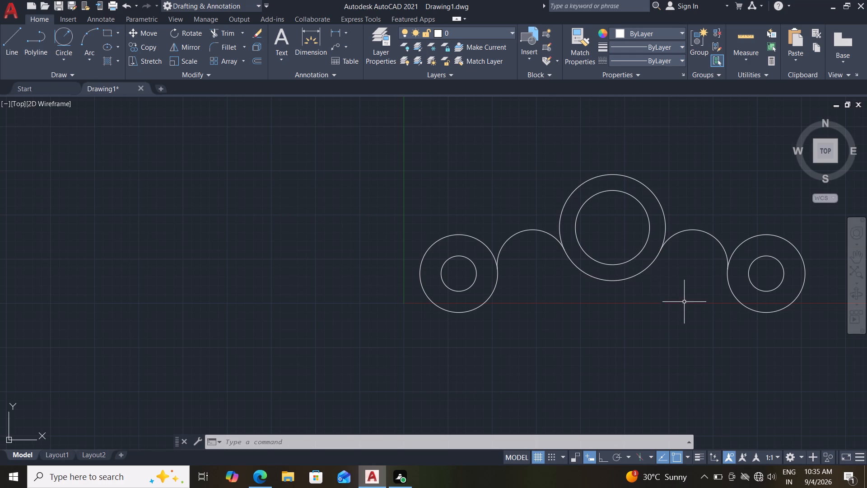
Draw a circle of radius 10, tracking its center 47 vertically above the center of the 21- and 30-diameter circles.
{"action": "middle_click_drag", "start_coordinate": [685, 301], "coordinate": [685, 339]}
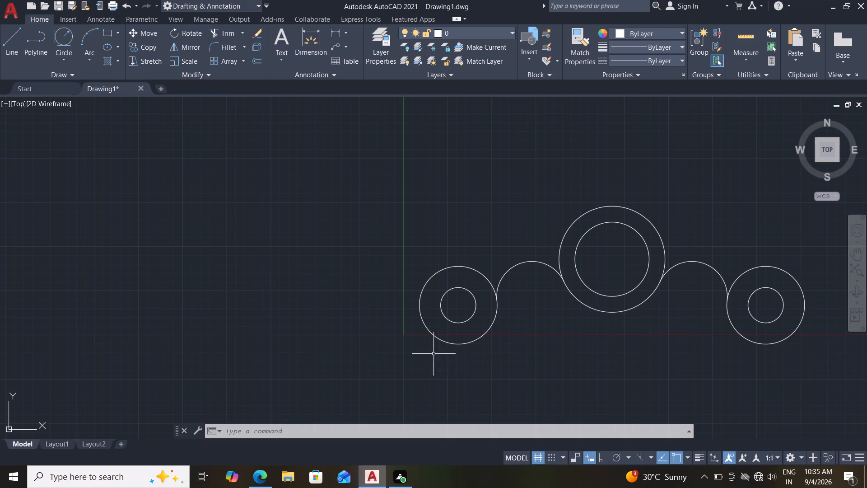
{"action": "left_click", "coordinate": [69, 62]}
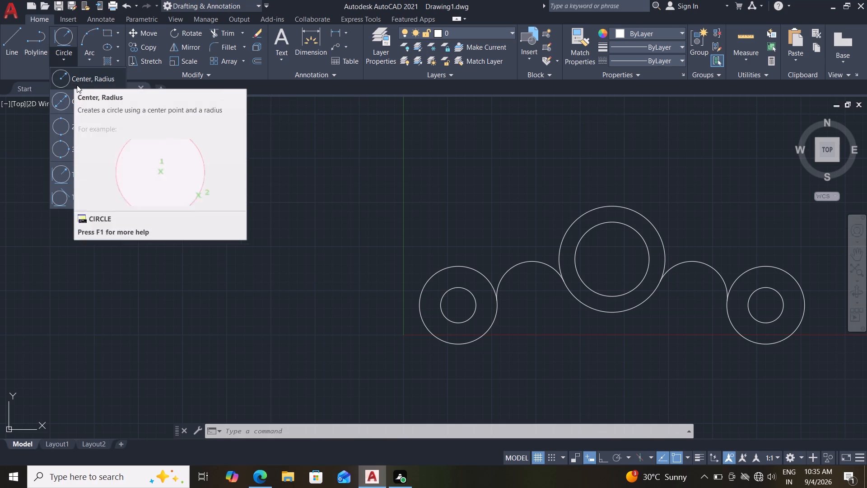
{"action": "left_click", "coordinate": [83, 77]}
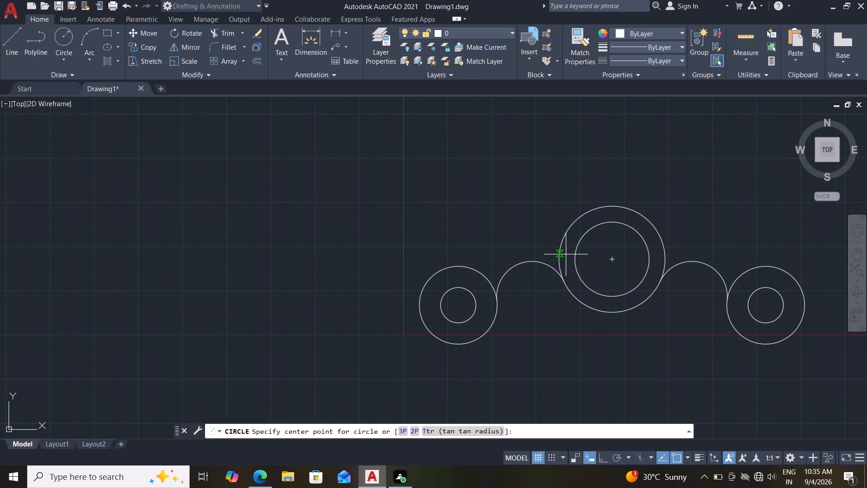
{"action": "type", "text": "tk"}
{"action": "key", "text": "Return"}
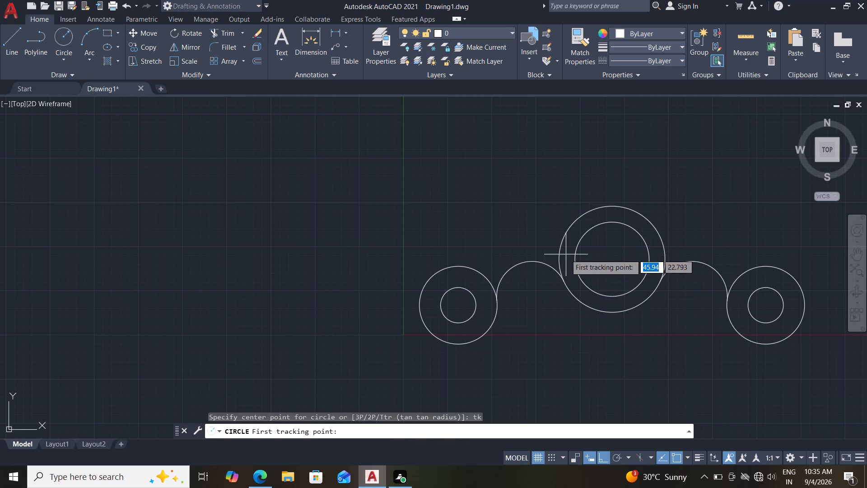
{"action": "left_click", "coordinate": [609, 257]}
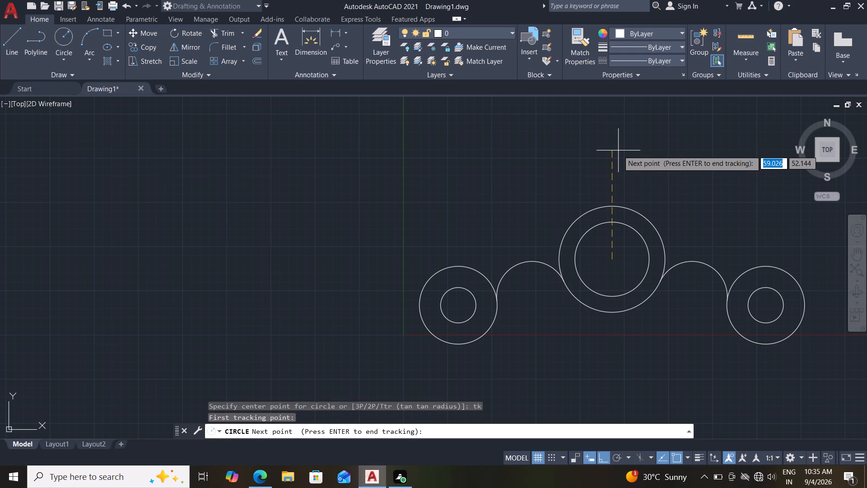
{"action": "type", "text": "47"}
{"action": "key", "text": "Return"}
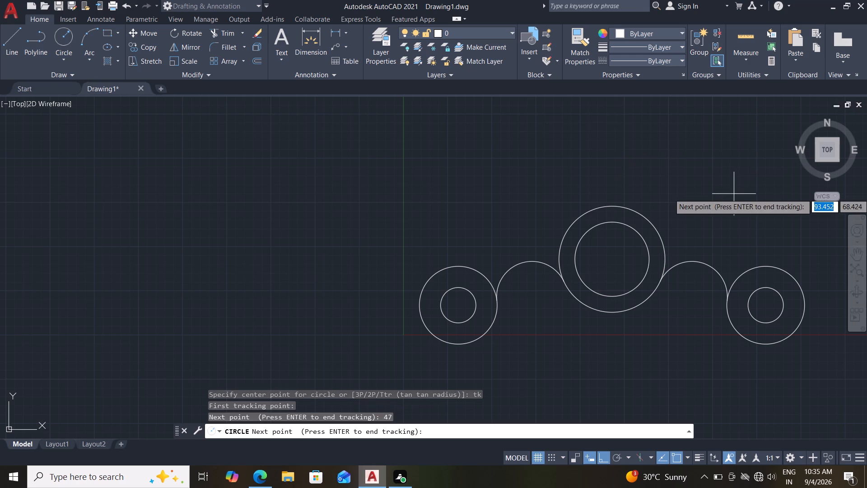
{"action": "middle_click_drag", "start_coordinate": [653, 190], "coordinate": [606, 314]}
{"action": "scroll", "coordinate": [597, 296], "scroll_direction": "up", "scroll_amount": 1}
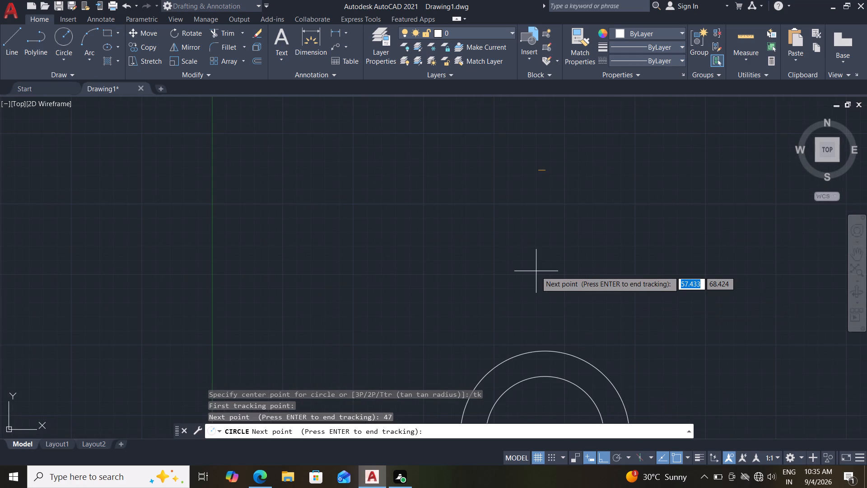
{"action": "scroll", "coordinate": [536, 271], "scroll_direction": "down", "scroll_amount": 1}
{"action": "key", "text": "Return"}
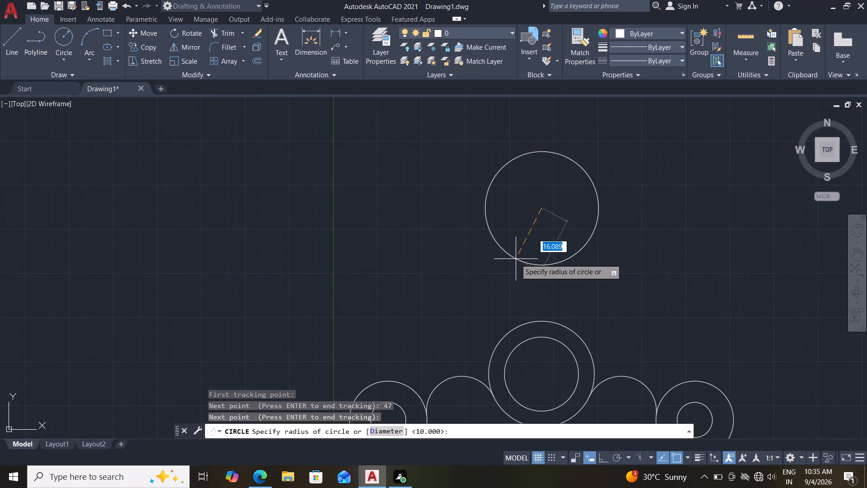
{"action": "type", "text": "10"}
{"action": "key", "text": "Return"}
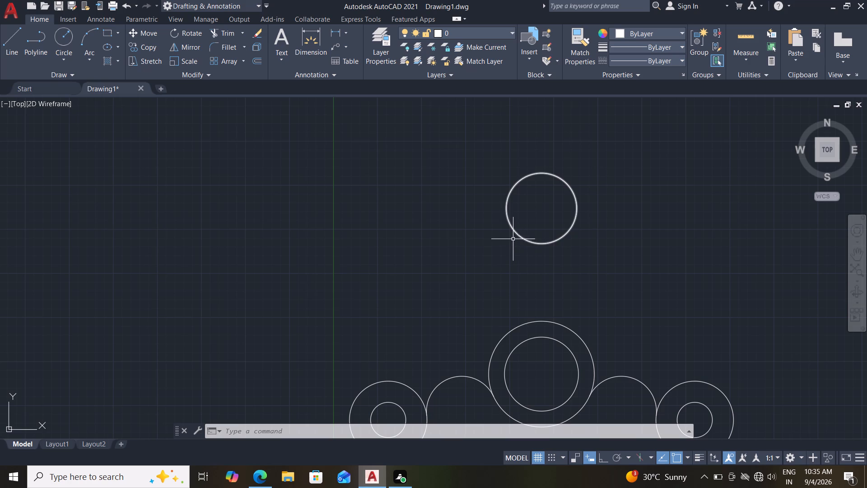
Draw a line about 44 long from the center of the top radius-10 circle, sloping down to the left at about 134°.
{"action": "scroll", "coordinate": [506, 284], "scroll_direction": "down", "scroll_amount": 1}
{"action": "middle_click_drag", "start_coordinate": [490, 271], "coordinate": [479, 269]}
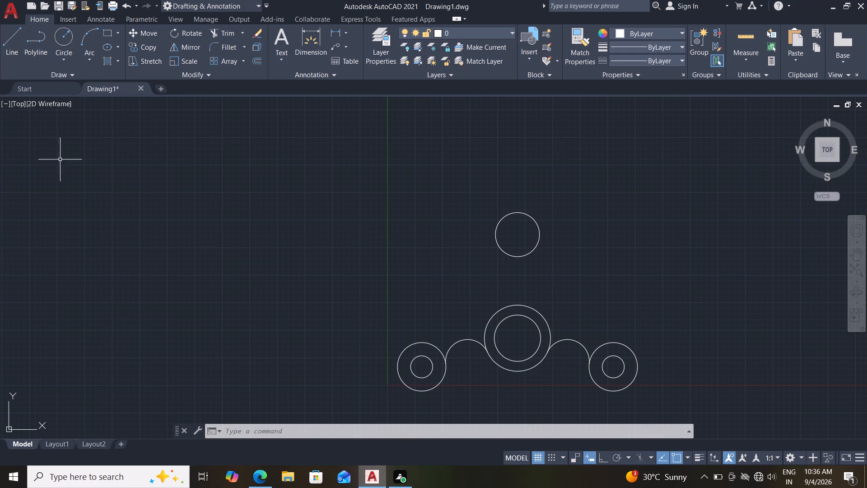
{"action": "left_click", "coordinate": [3, 36]}
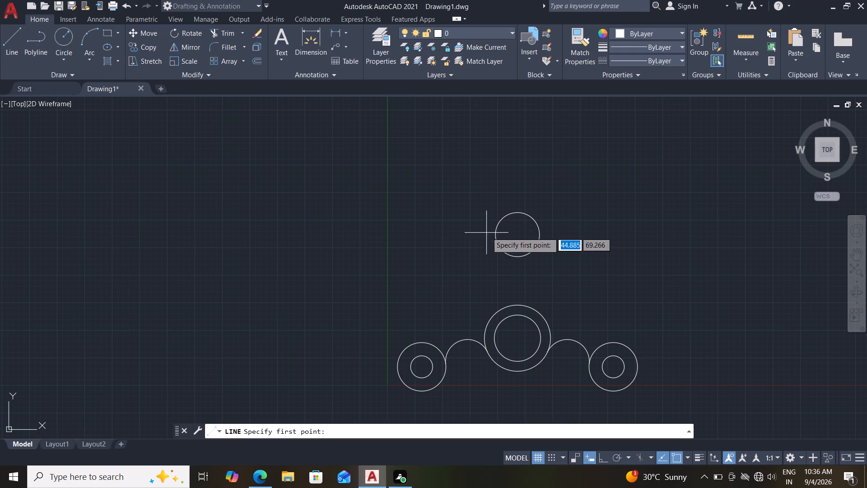
{"action": "left_click", "coordinate": [516, 233]}
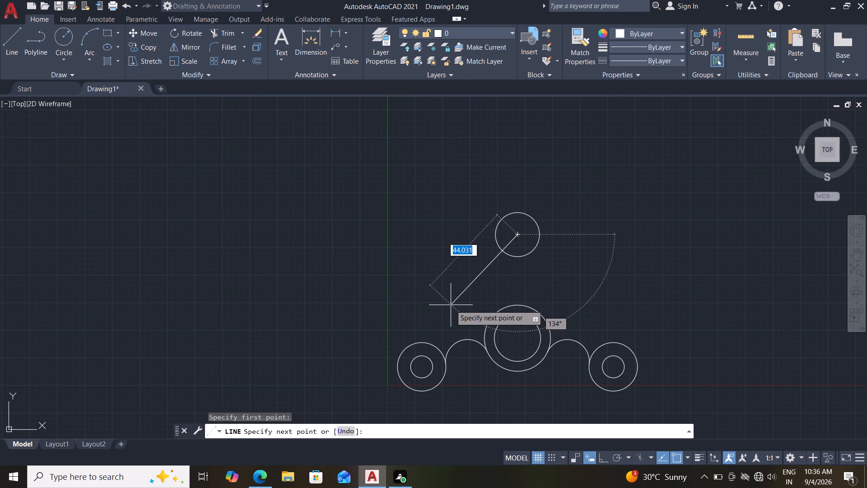
{"action": "left_click", "coordinate": [451, 305]}
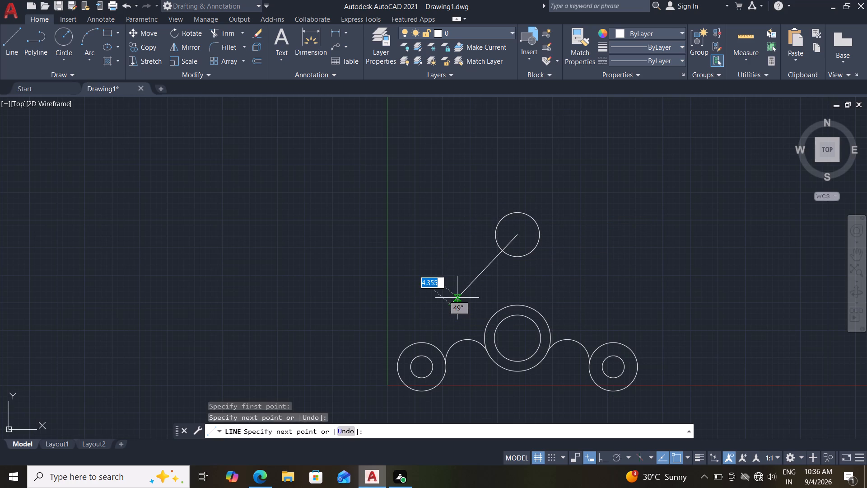
{"action": "key", "text": "grave"}
{"action": "key", "text": "Escape"}
{"action": "key", "text": "Escape"}
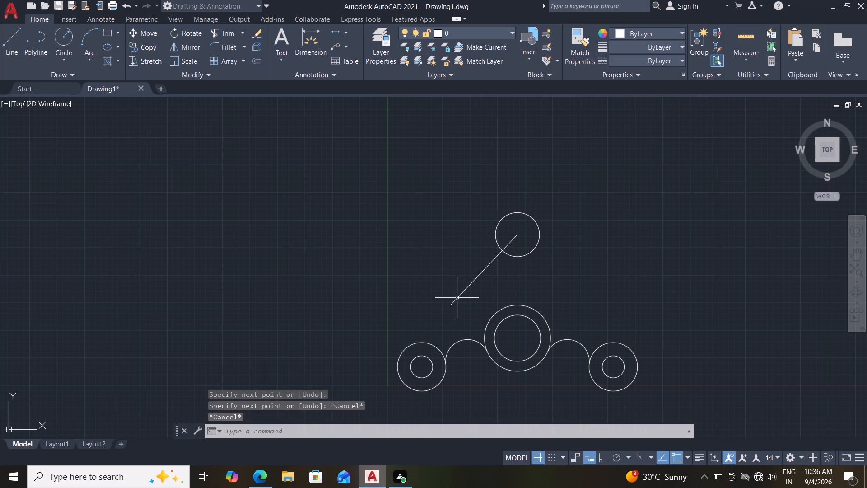
{"action": "key", "text": "Escape"}
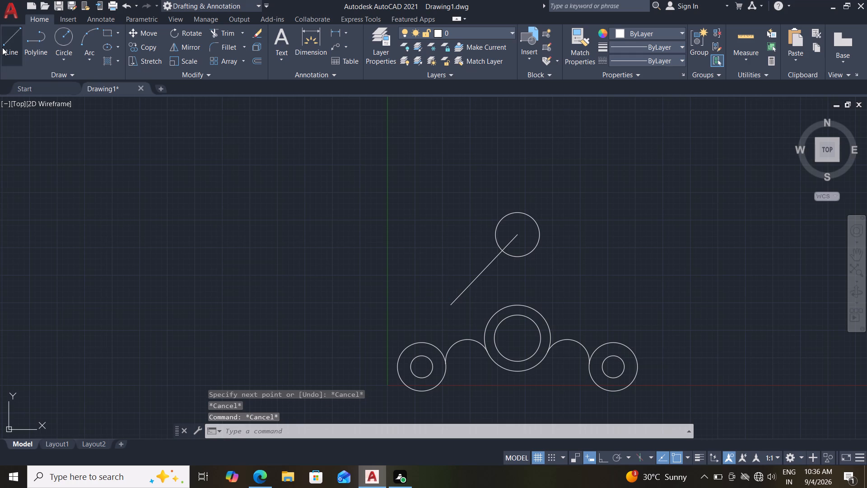
Draw a line about 44 long from the center of the top radius-10 circle, sloping down to the right at about 44°.
{"action": "left_click", "coordinate": [2, 47]}
{"action": "left_click", "coordinate": [518, 232]}
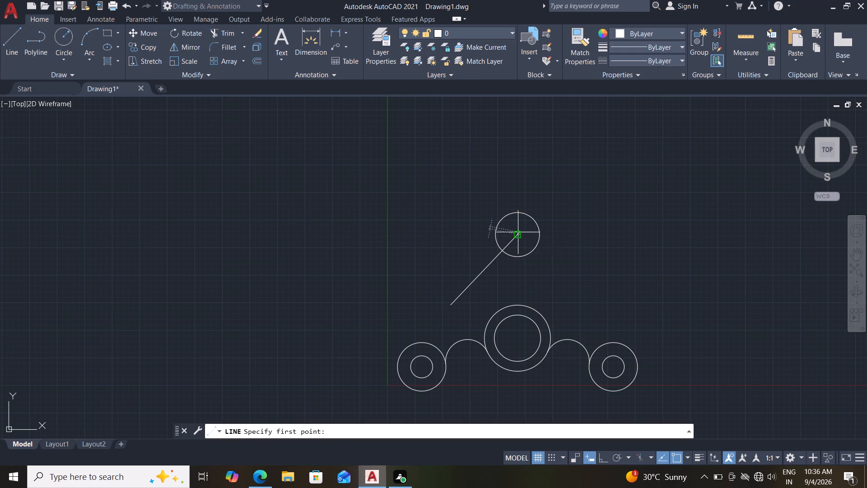
{"action": "left_click", "coordinate": [590, 300]}
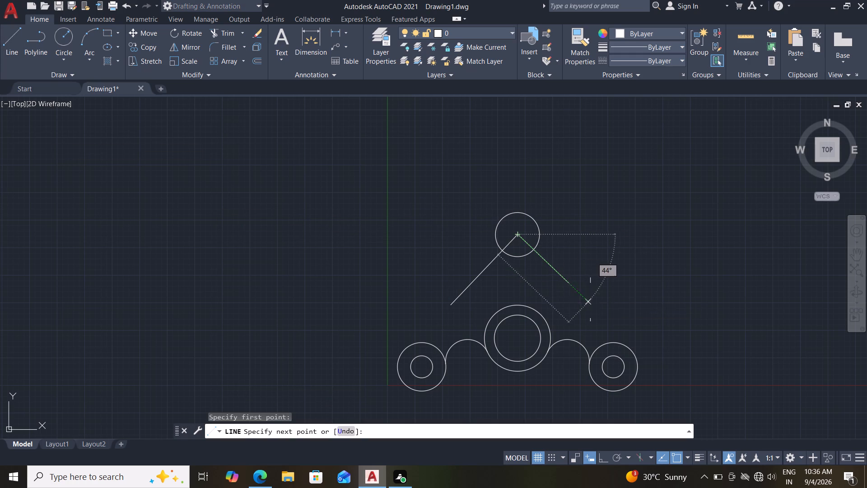
{"action": "key", "text": "Escape"}
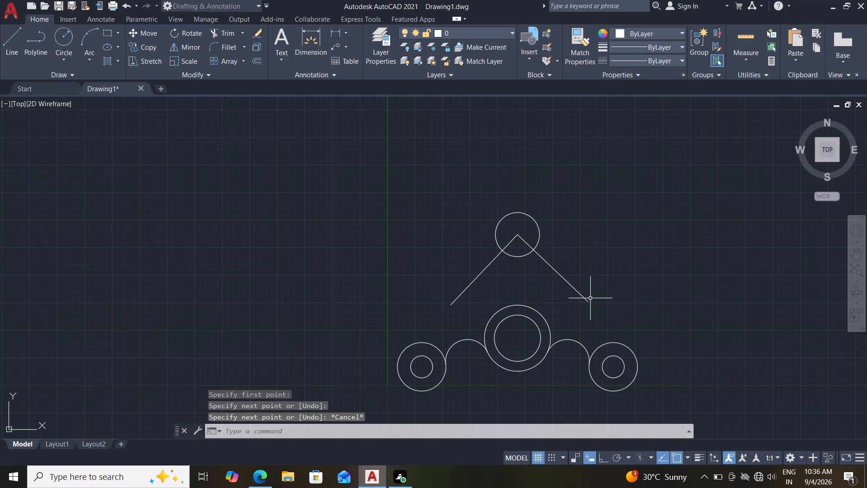
Add an angular dimension between the two sloping lines, placing its arc below the top circle.
{"action": "left_click", "coordinate": [344, 34]}
{"action": "left_click", "coordinate": [363, 97]}
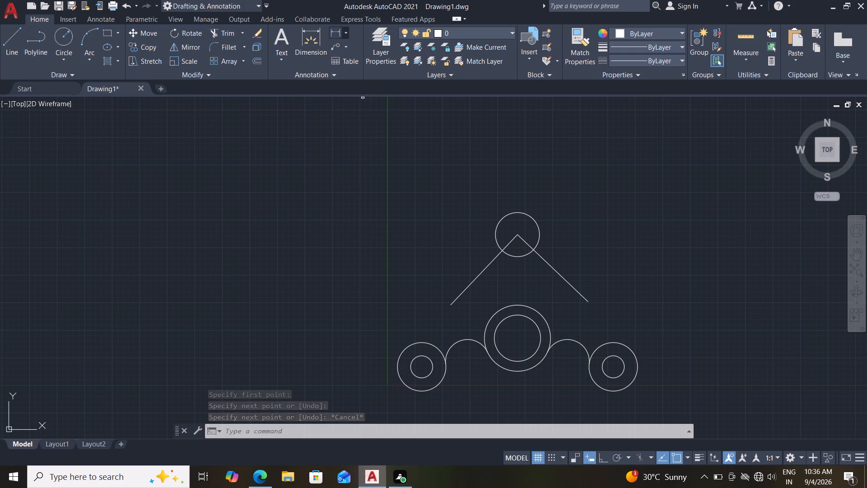
{"action": "left_click", "coordinate": [479, 274]}
{"action": "left_click", "coordinate": [549, 265]}
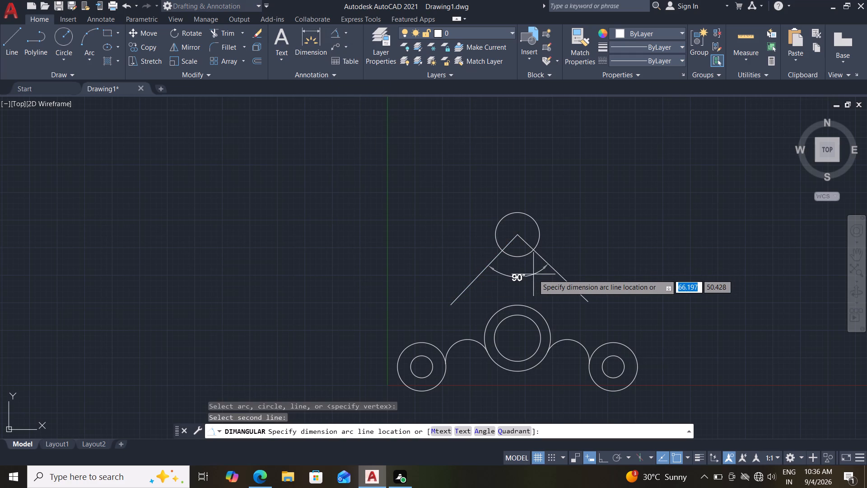
{"action": "left_click", "coordinate": [529, 280]}
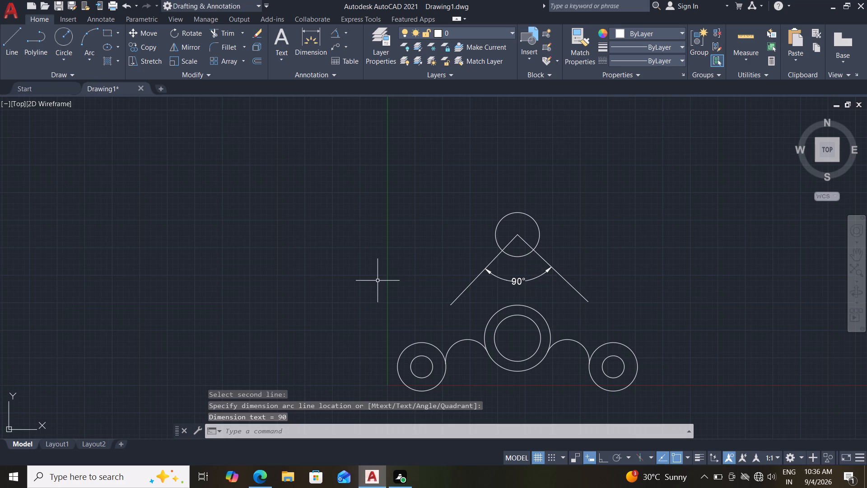
Stretch the lower end of the left sloping line outward, making it about 46.6 long at about 137°.
{"action": "left_click", "coordinate": [455, 301]}
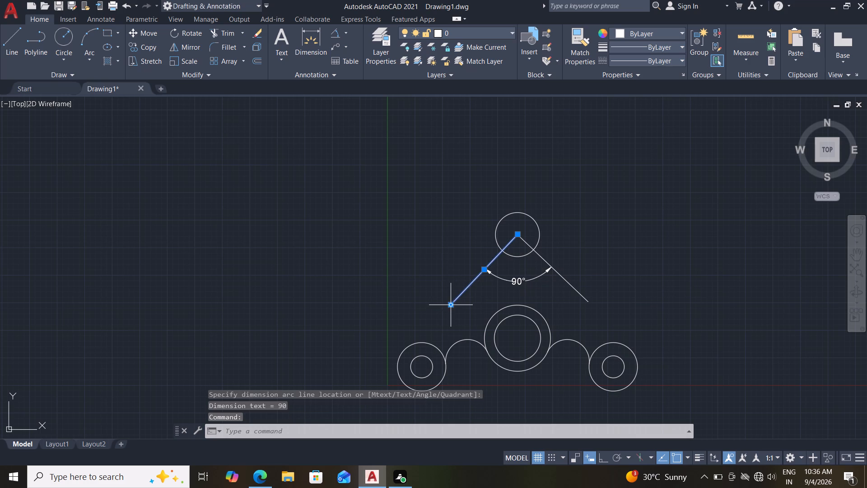
{"action": "left_click", "coordinate": [451, 304]}
{"action": "left_click", "coordinate": [443, 304]}
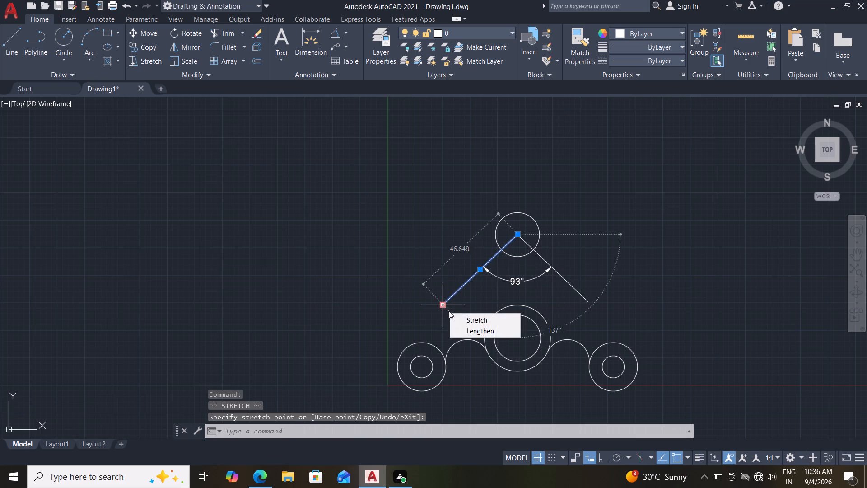
{"action": "key", "text": "Escape"}
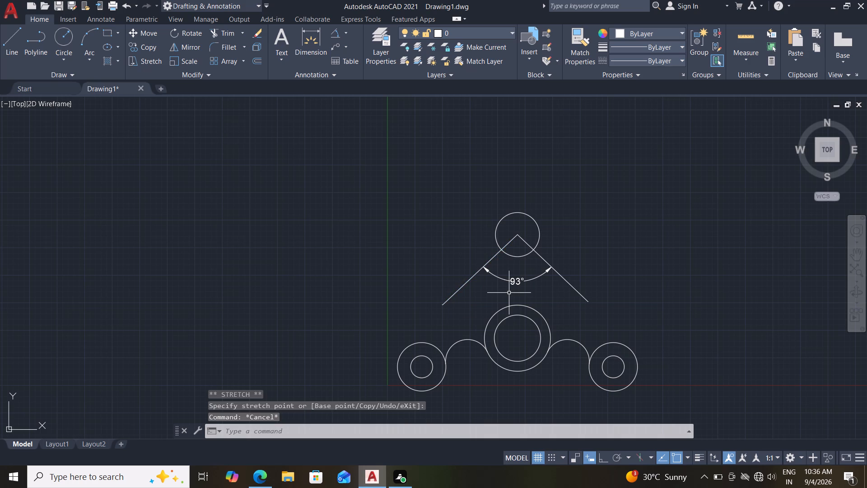
Stretch the lower end of the right sloping line outward and adjust it until the angle between the two lines is 96°.
{"action": "left_click", "coordinate": [576, 288]}
{"action": "left_click", "coordinate": [590, 300]}
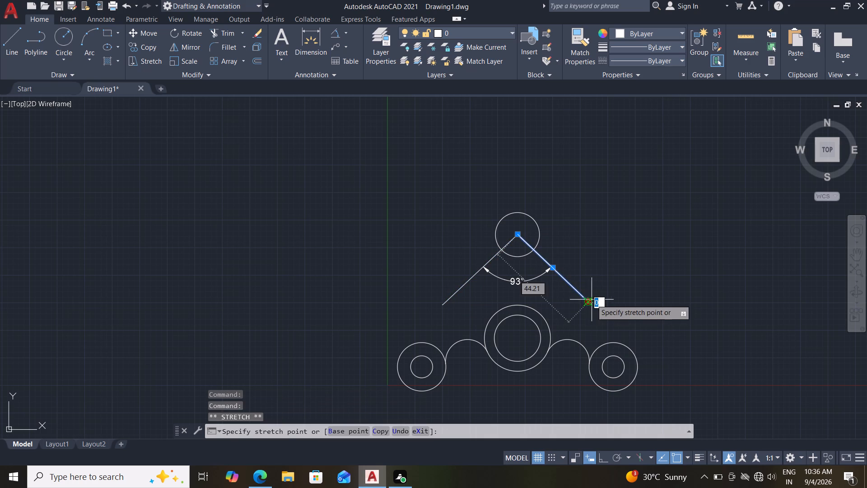
{"action": "left_click", "coordinate": [597, 297]}
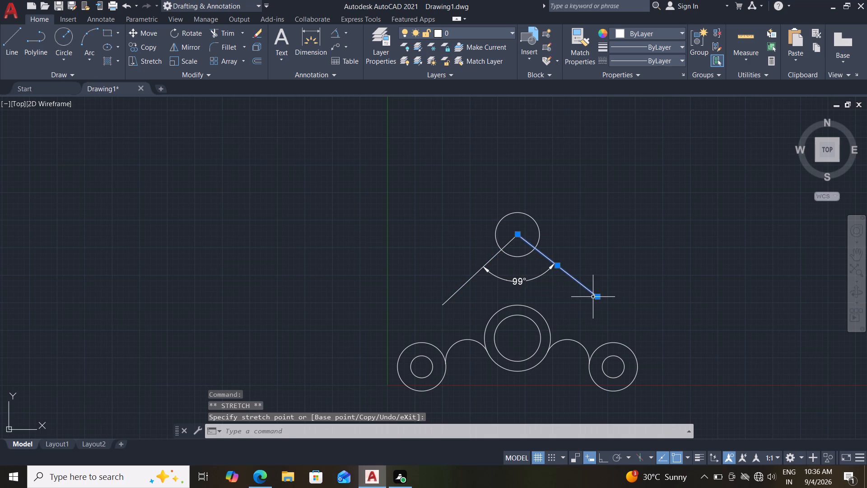
{"action": "left_click", "coordinate": [596, 297]}
{"action": "left_click", "coordinate": [588, 303]}
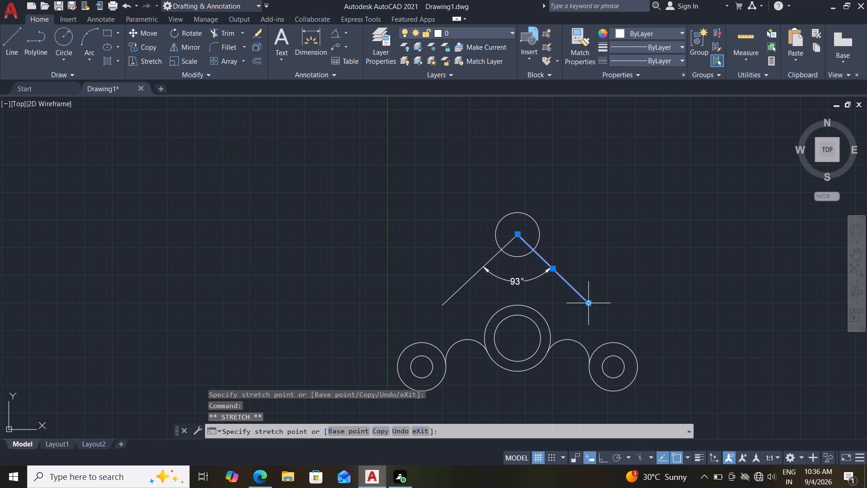
{"action": "left_click", "coordinate": [587, 302]}
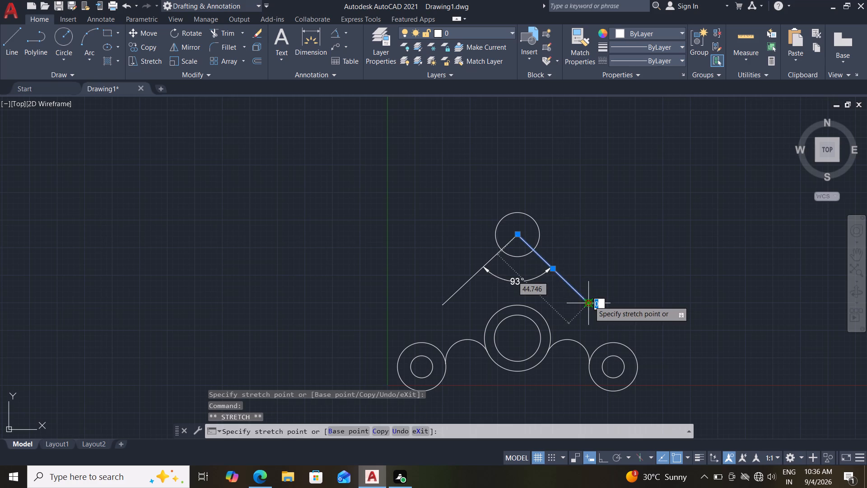
{"action": "left_click", "coordinate": [592, 300]}
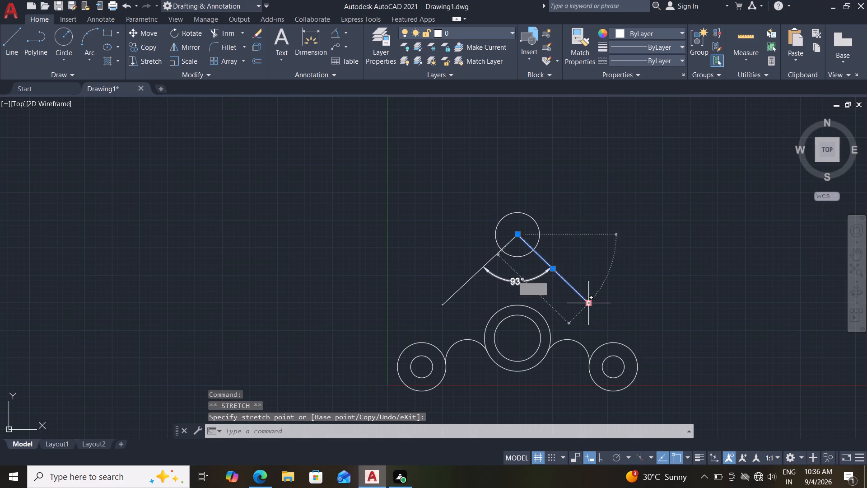
{"action": "left_click", "coordinate": [587, 302]}
{"action": "left_click", "coordinate": [594, 298]}
{"action": "scroll", "coordinate": [549, 302], "scroll_direction": "up", "scroll_amount": 2}
{"action": "middle_click_drag", "start_coordinate": [541, 303], "coordinate": [538, 313]}
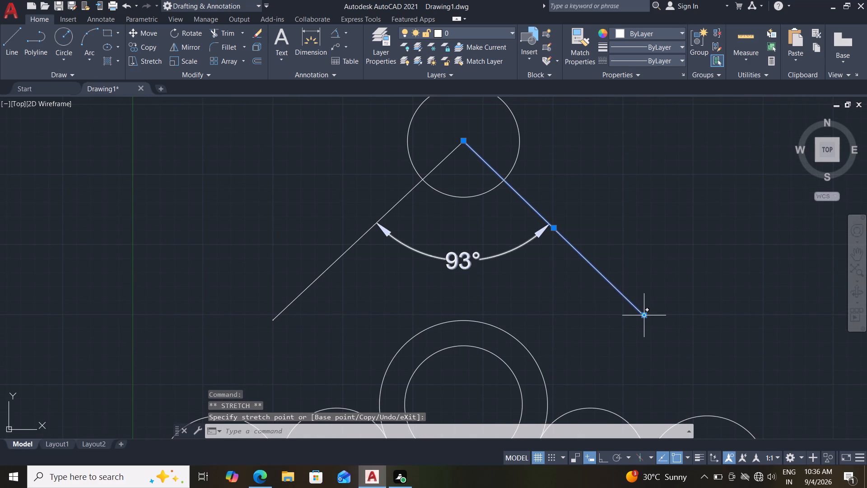
{"action": "left_click", "coordinate": [643, 314]}
{"action": "left_click", "coordinate": [652, 305]}
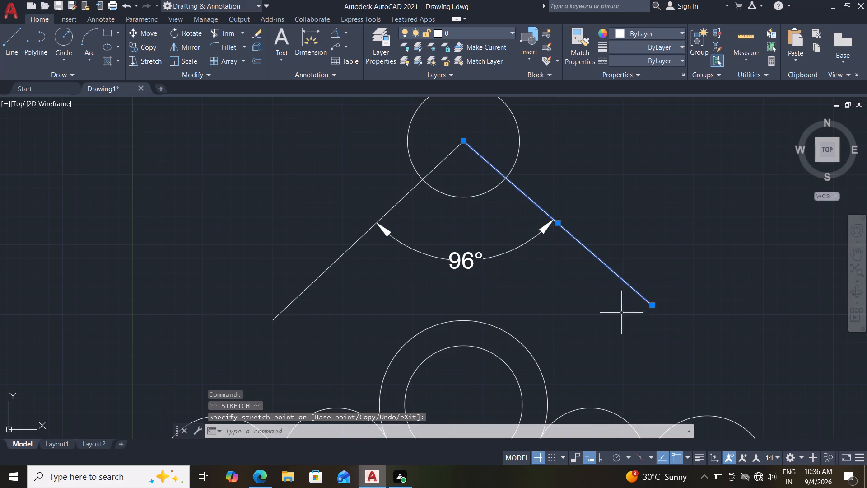
{"action": "key", "text": "Escape"}
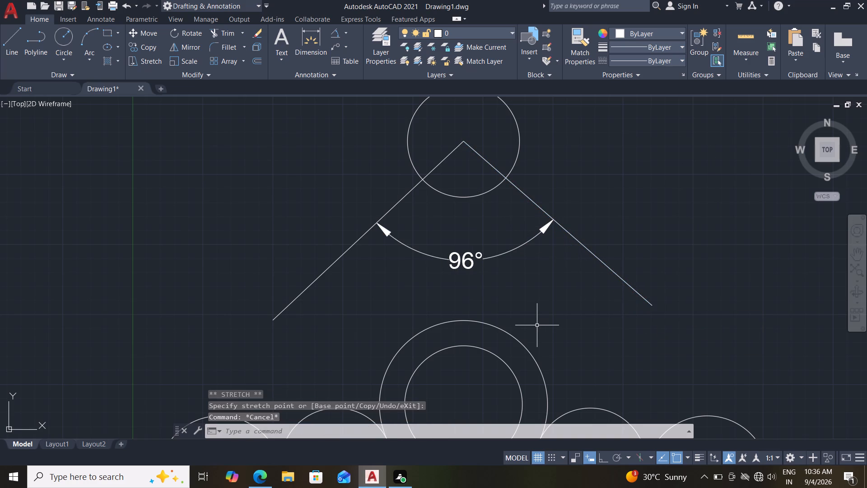
Trim away the bottom arc of the top radius-10 circle between the two sloping lines.
{"action": "scroll", "coordinate": [479, 263], "scroll_direction": "down", "scroll_amount": 2}
{"action": "middle_click_drag", "start_coordinate": [471, 267], "coordinate": [471, 288]}
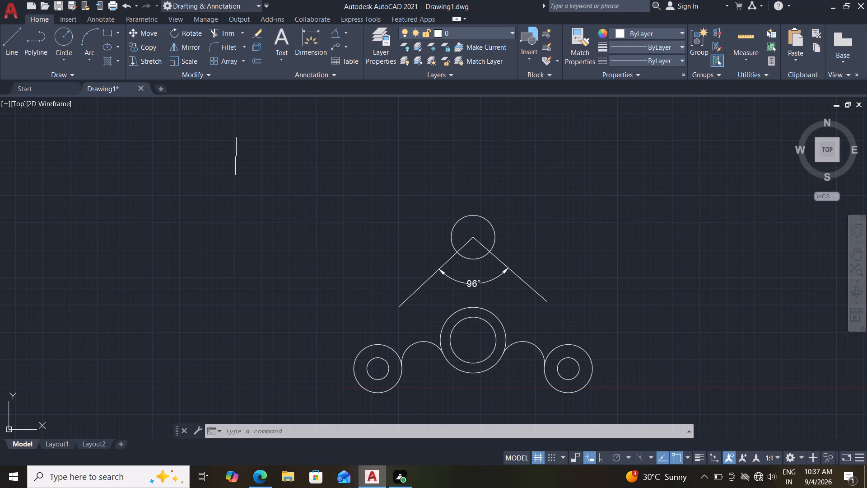
{"action": "left_click", "coordinate": [224, 35]}
{"action": "scroll", "coordinate": [446, 277], "scroll_direction": "up", "scroll_amount": 1}
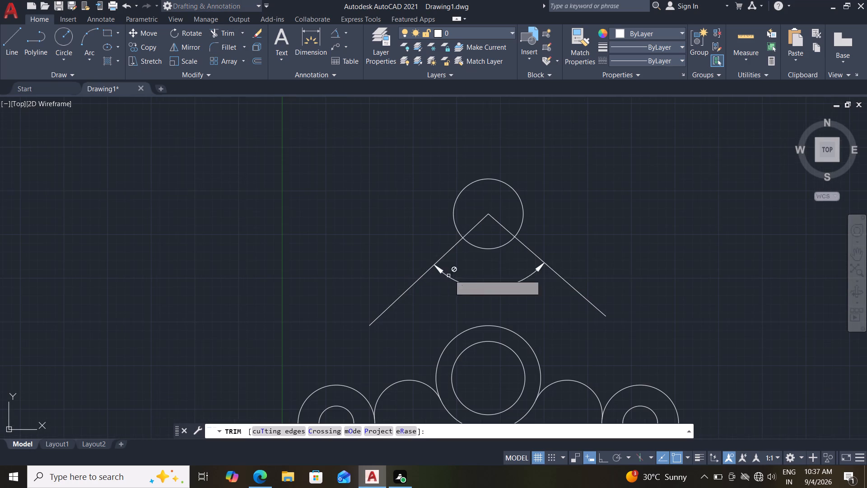
{"action": "left_click_drag", "start_coordinate": [480, 261], "coordinate": [485, 242]}
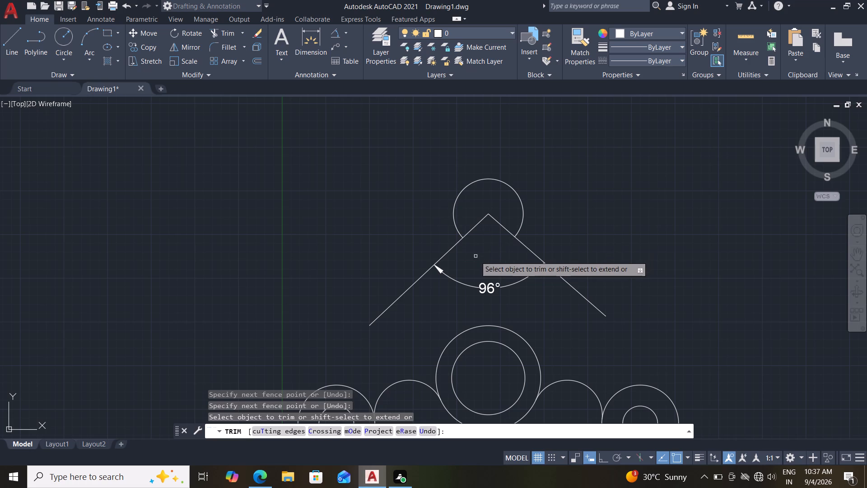
{"action": "key", "text": "Escape"}
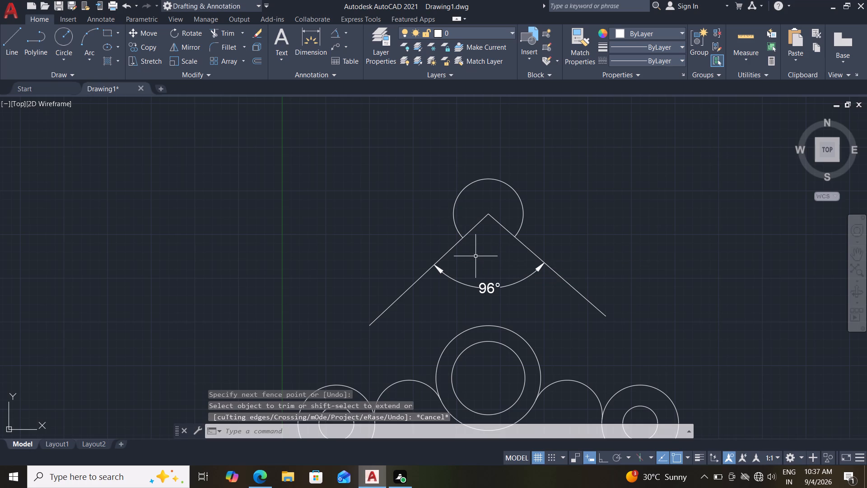
Draw a roughly horizontal line about 40 long across the top circle at the level of its center.
{"action": "scroll", "coordinate": [472, 258], "scroll_direction": "down", "scroll_amount": 1}
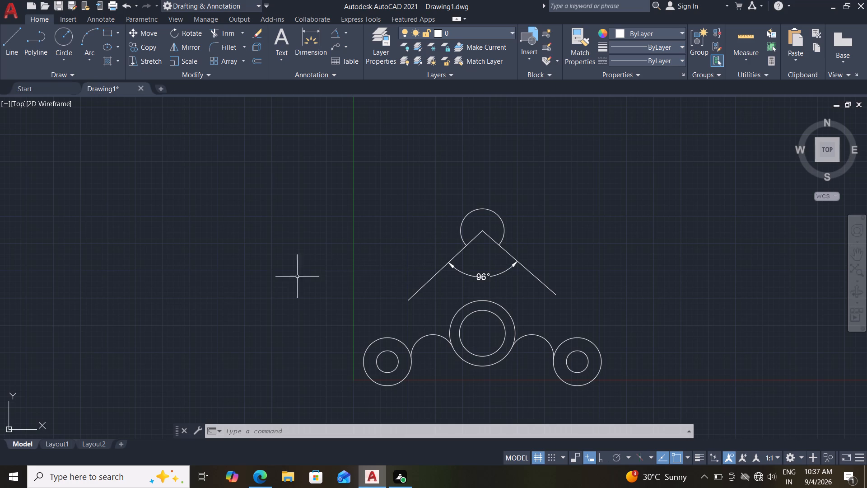
{"action": "left_click", "coordinate": [20, 49]}
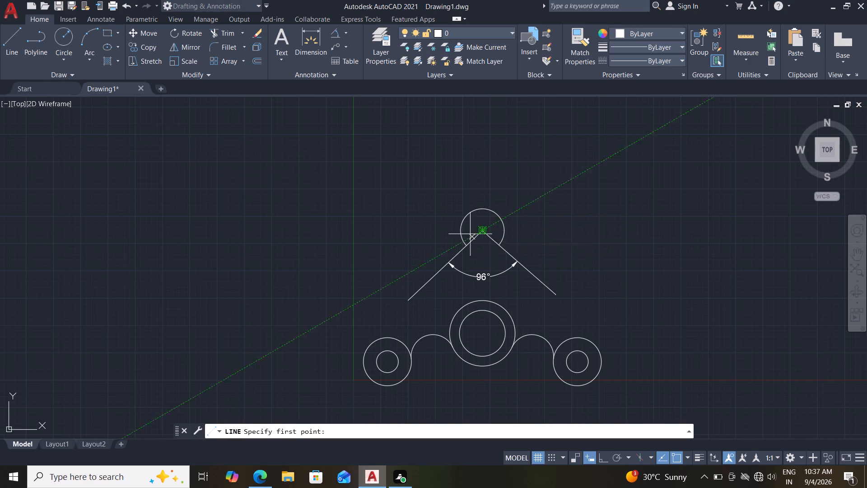
{"action": "left_click", "coordinate": [445, 230]}
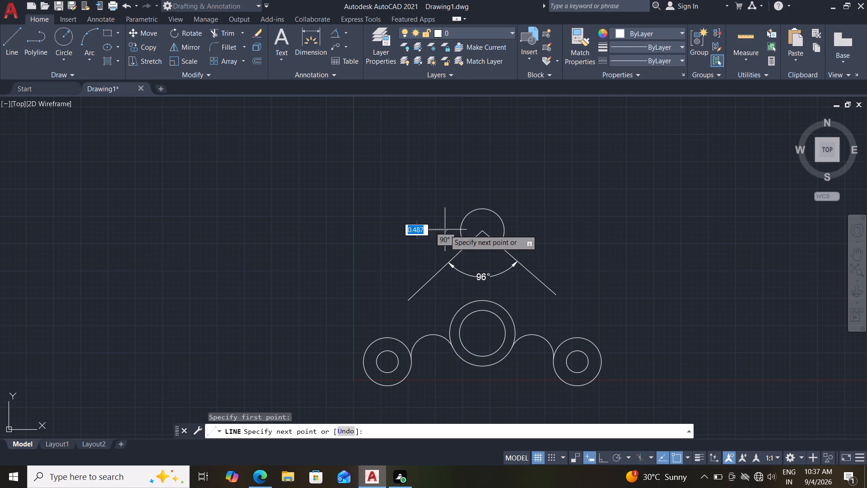
{"action": "left_click", "coordinate": [533, 231]}
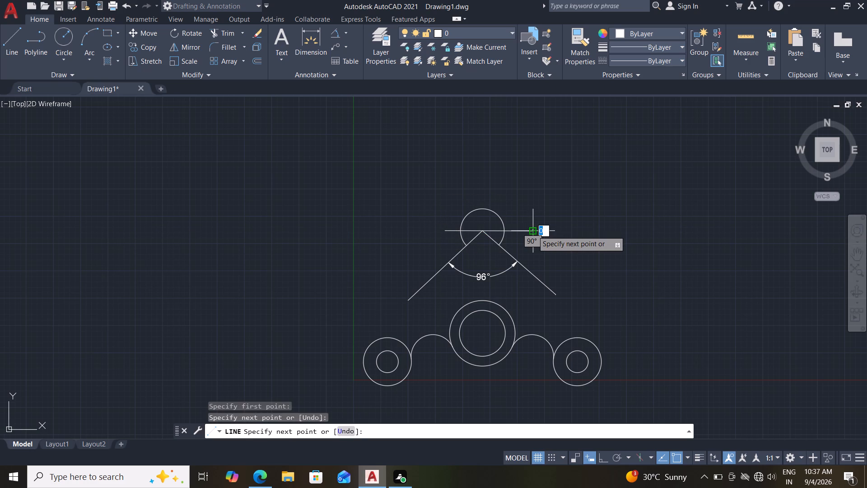
{"action": "key", "text": "Escape"}
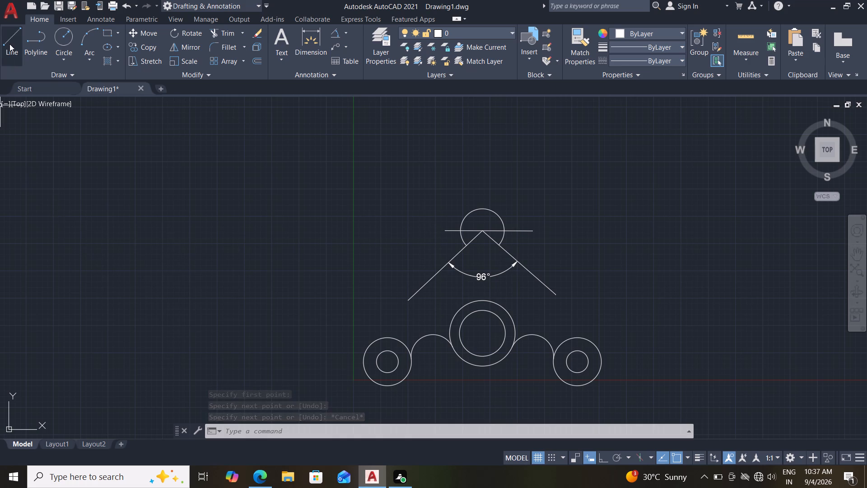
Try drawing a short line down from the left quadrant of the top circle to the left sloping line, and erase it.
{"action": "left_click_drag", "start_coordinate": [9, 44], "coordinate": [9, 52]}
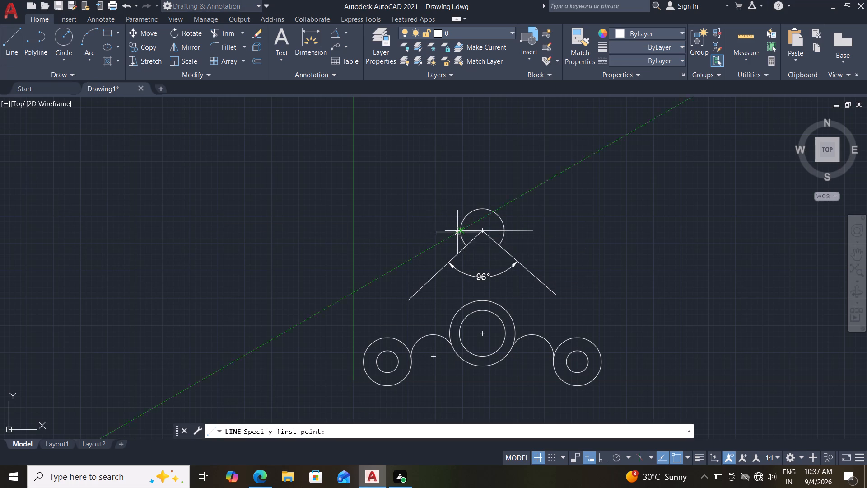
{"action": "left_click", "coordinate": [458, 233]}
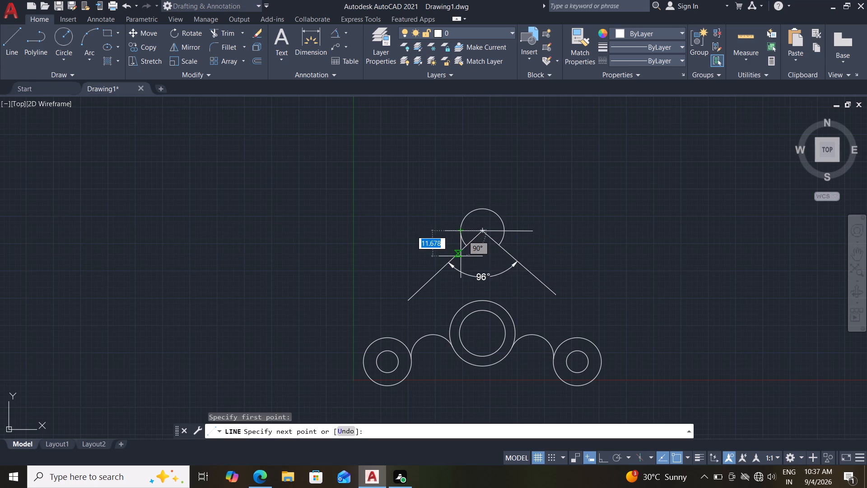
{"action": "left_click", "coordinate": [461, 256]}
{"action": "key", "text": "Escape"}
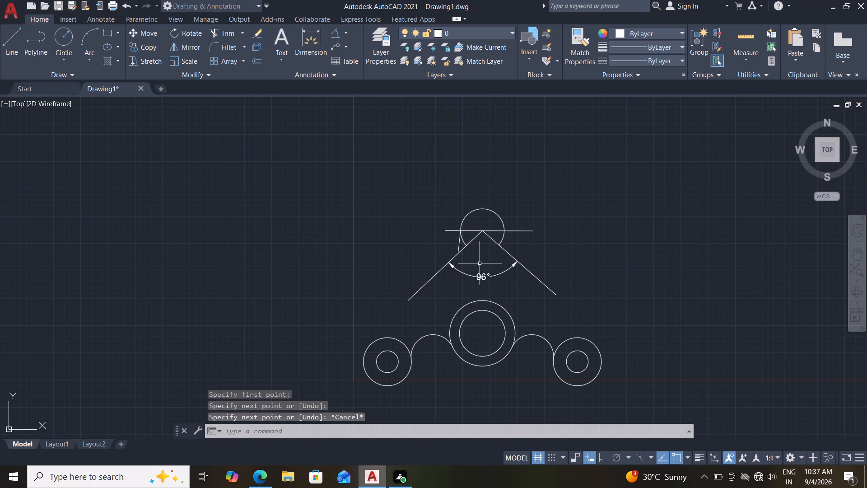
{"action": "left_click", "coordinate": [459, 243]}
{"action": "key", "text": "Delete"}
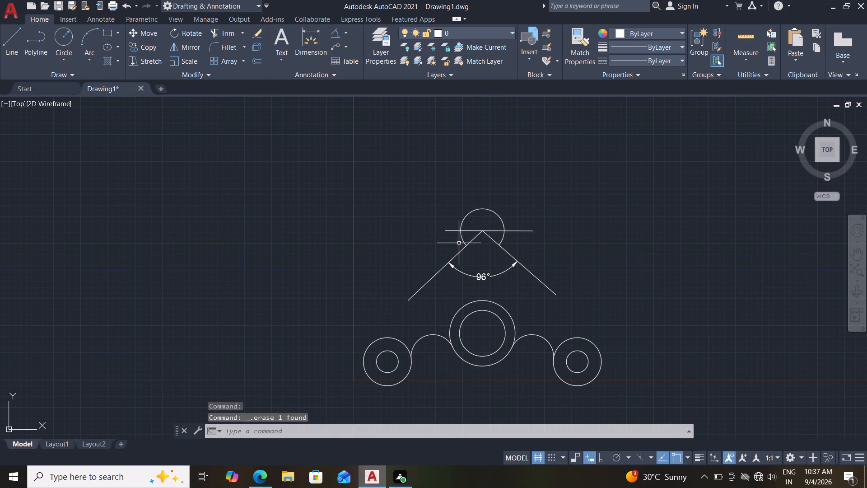
With Ortho on, draw a vertical line about 13 long down from the left side of the top circle at center level.
{"action": "key", "text": "l"}
{"action": "key", "text": "Return"}
{"action": "key", "text": "F8"}
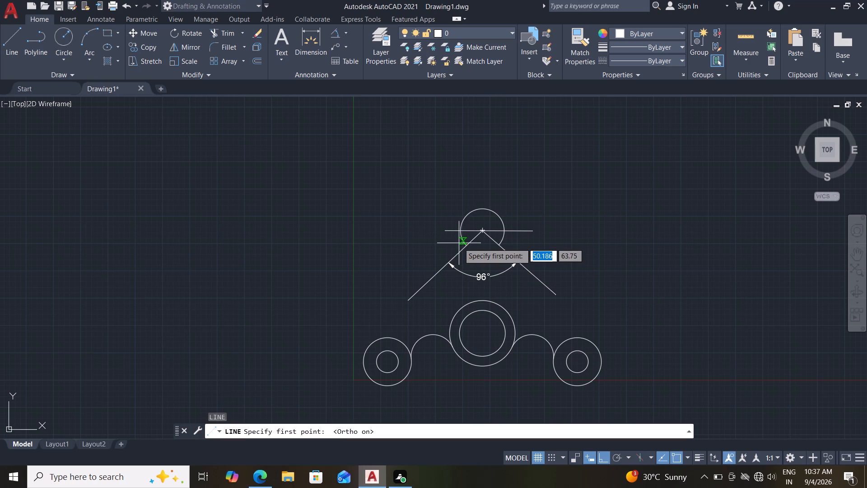
{"action": "left_click", "coordinate": [459, 231]}
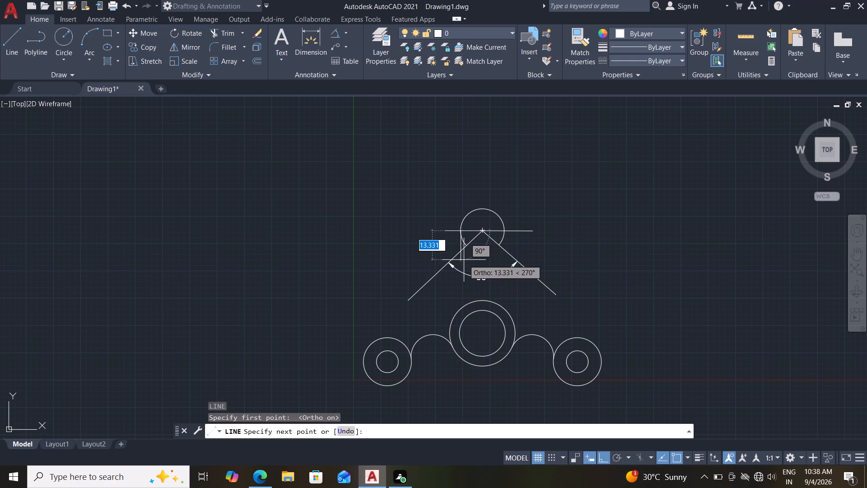
{"action": "left_click", "coordinate": [464, 260]}
{"action": "key", "text": "Escape"}
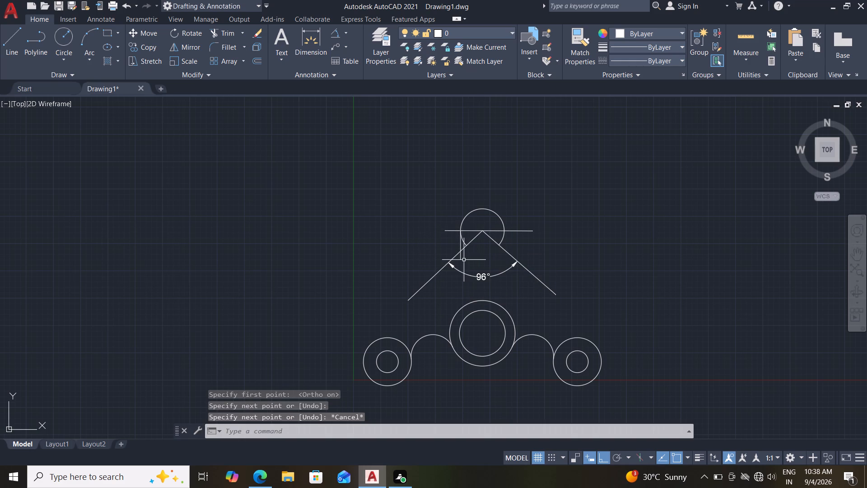
Draw a vertical line down from the right quadrant of the top circle, ending about level with the left vertical line.
{"action": "left_click", "coordinate": [2, 31]}
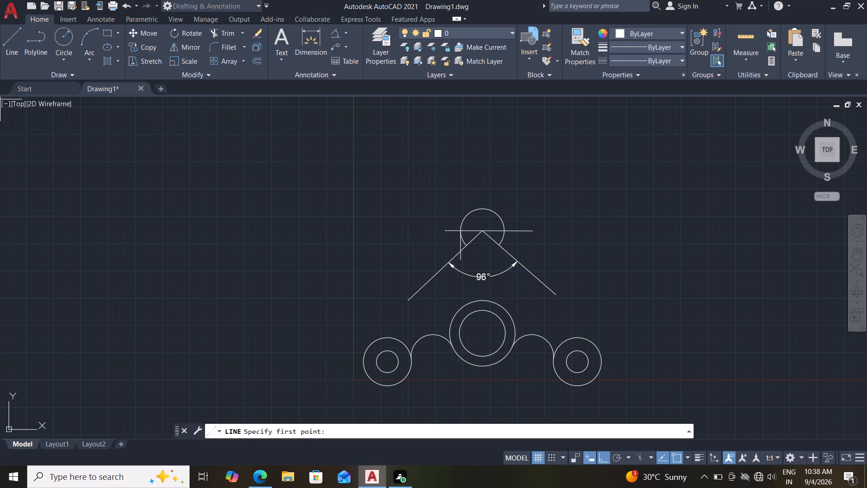
{"action": "left_click", "coordinate": [505, 230]}
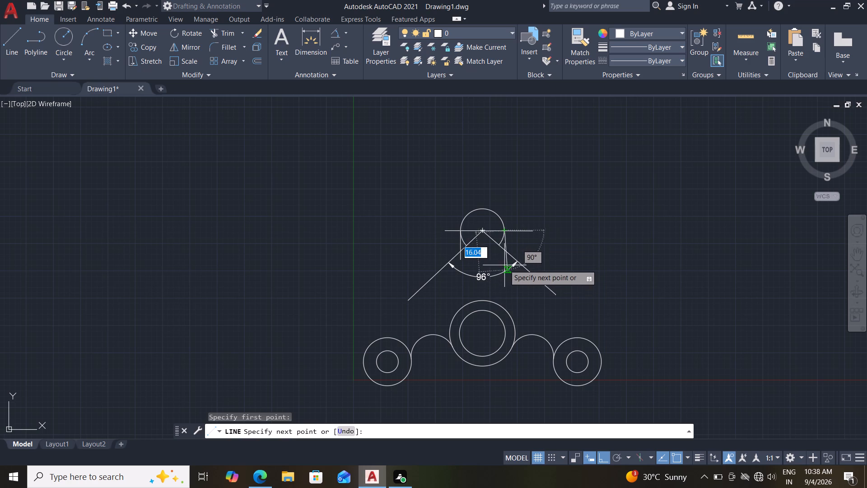
{"action": "left_click", "coordinate": [502, 260]}
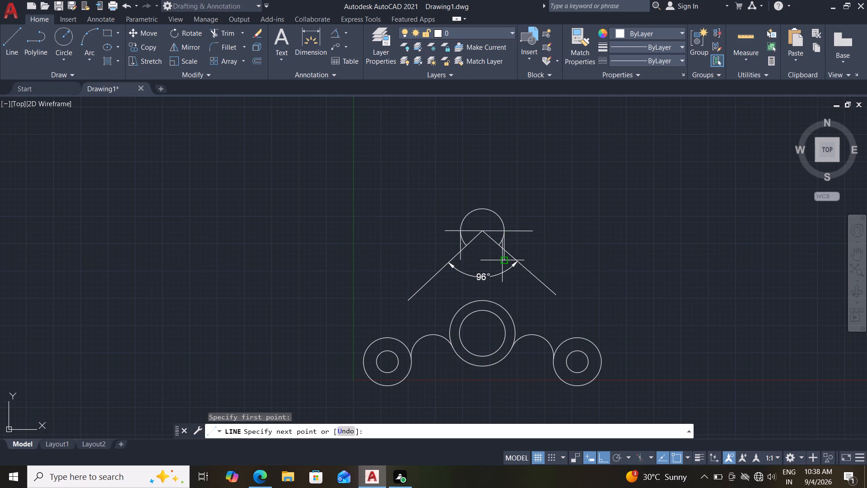
{"action": "key", "text": "Escape"}
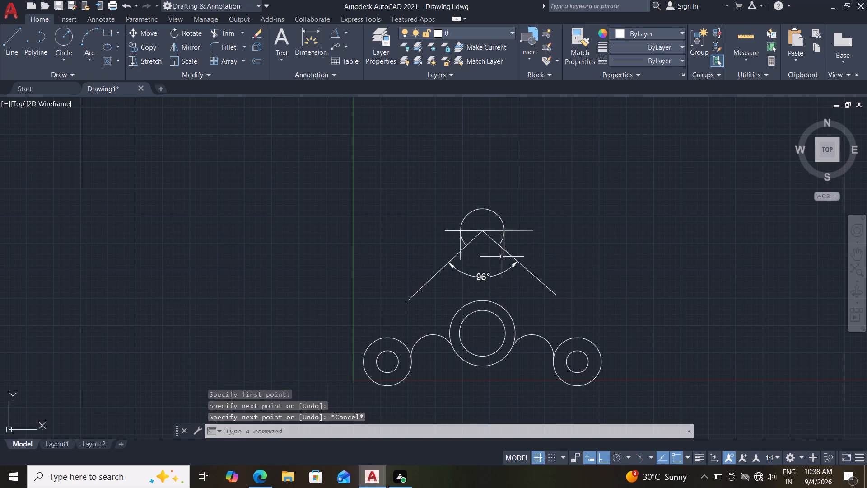
Trim both vertical lines below the sloping lines and trim away the leftover circle arcs beside them.
{"action": "left_click", "coordinate": [227, 29]}
{"action": "scroll", "coordinate": [494, 272], "scroll_direction": "up", "scroll_amount": 2}
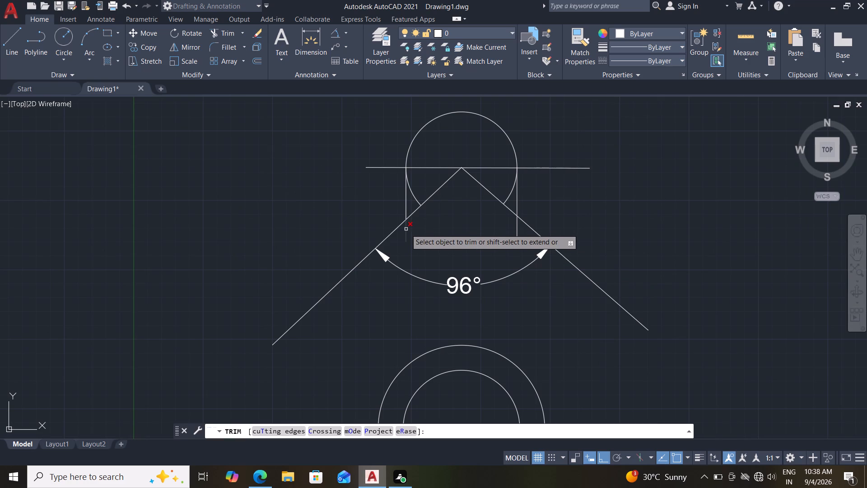
{"action": "left_click", "coordinate": [406, 229]}
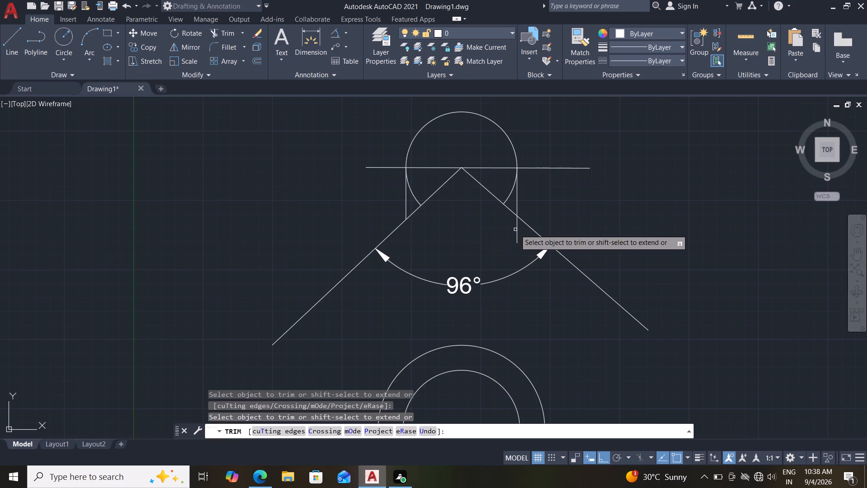
{"action": "left_click", "coordinate": [517, 230]}
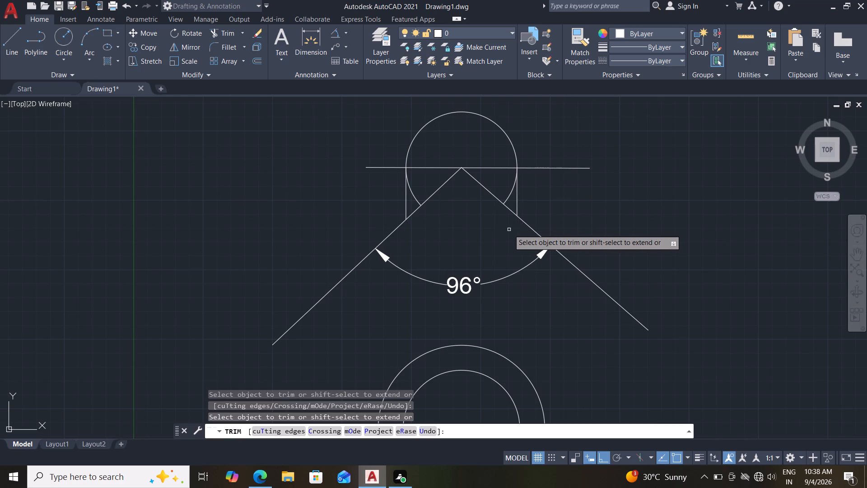
{"action": "left_click", "coordinate": [508, 198]}
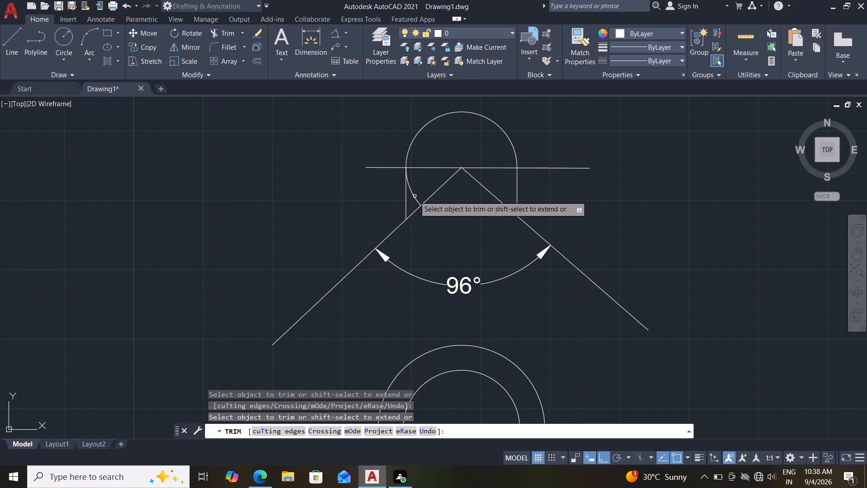
{"action": "left_click", "coordinate": [415, 196]}
{"action": "key", "text": "Escape"}
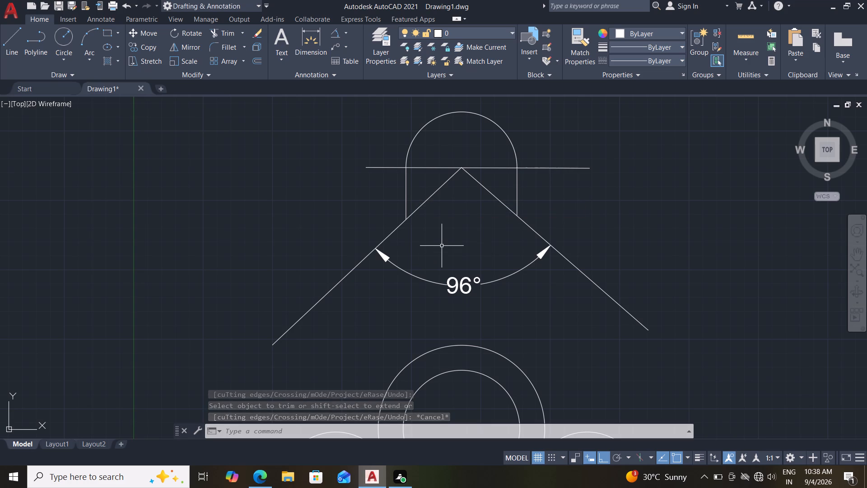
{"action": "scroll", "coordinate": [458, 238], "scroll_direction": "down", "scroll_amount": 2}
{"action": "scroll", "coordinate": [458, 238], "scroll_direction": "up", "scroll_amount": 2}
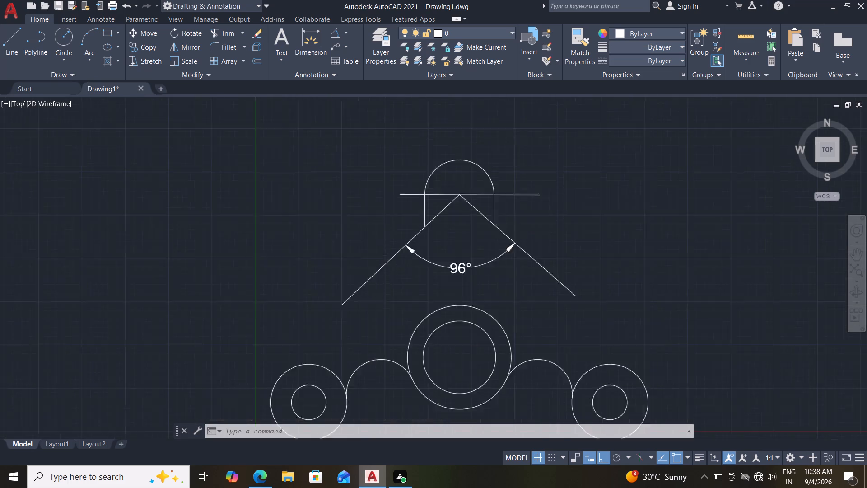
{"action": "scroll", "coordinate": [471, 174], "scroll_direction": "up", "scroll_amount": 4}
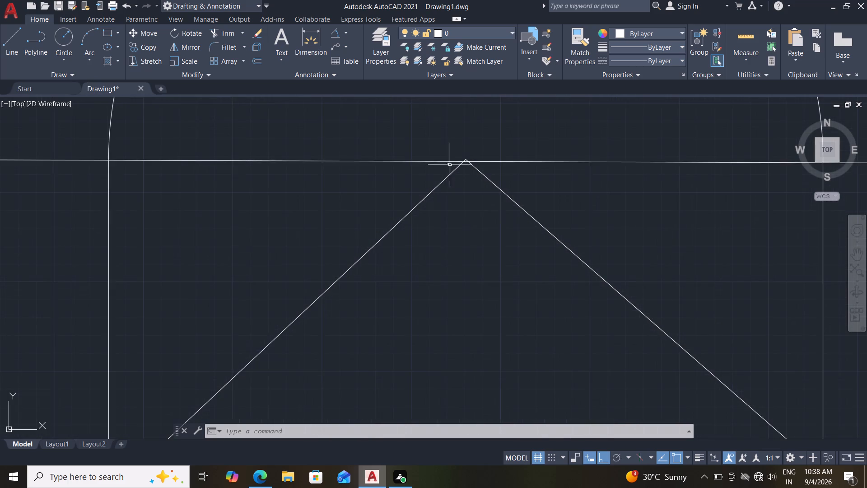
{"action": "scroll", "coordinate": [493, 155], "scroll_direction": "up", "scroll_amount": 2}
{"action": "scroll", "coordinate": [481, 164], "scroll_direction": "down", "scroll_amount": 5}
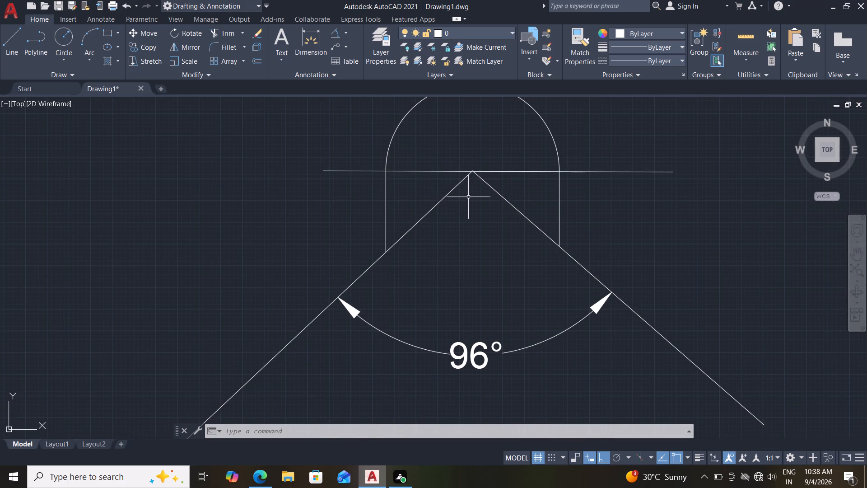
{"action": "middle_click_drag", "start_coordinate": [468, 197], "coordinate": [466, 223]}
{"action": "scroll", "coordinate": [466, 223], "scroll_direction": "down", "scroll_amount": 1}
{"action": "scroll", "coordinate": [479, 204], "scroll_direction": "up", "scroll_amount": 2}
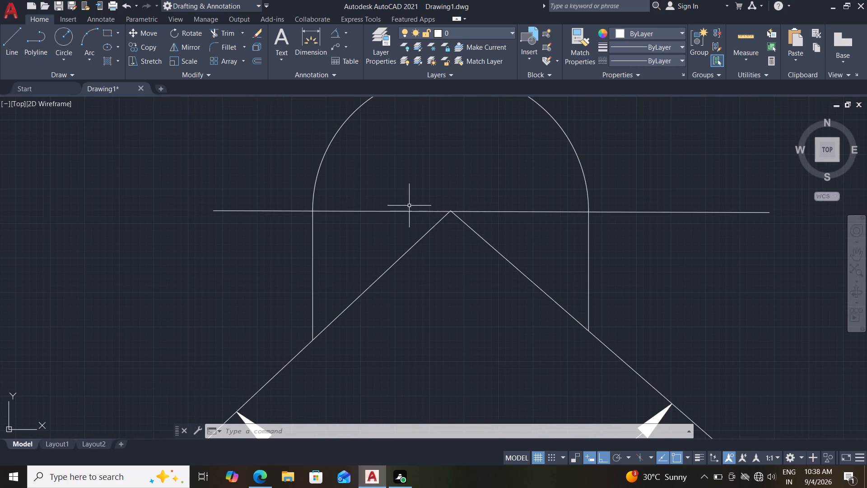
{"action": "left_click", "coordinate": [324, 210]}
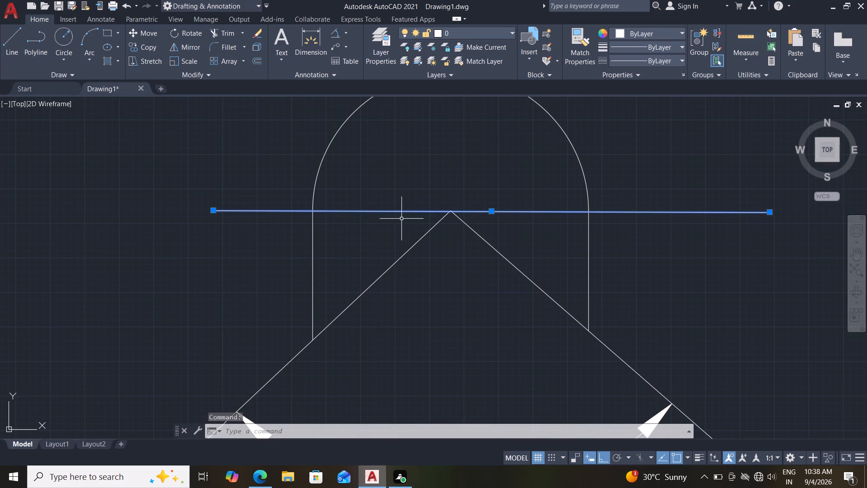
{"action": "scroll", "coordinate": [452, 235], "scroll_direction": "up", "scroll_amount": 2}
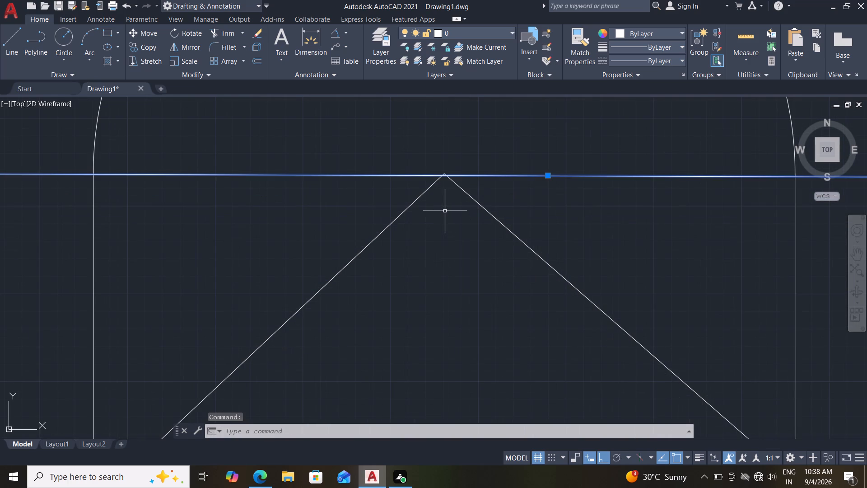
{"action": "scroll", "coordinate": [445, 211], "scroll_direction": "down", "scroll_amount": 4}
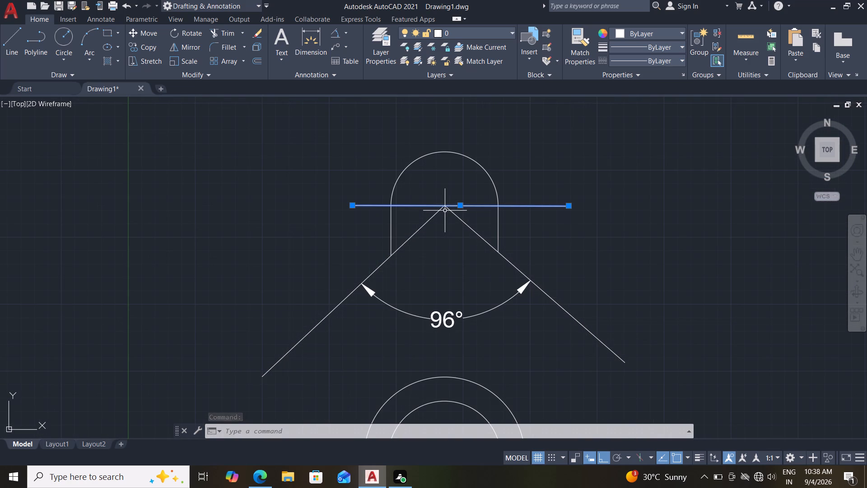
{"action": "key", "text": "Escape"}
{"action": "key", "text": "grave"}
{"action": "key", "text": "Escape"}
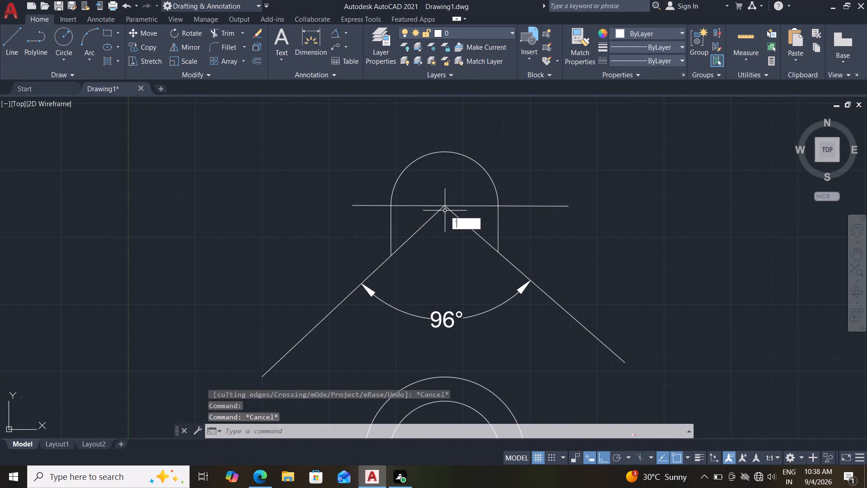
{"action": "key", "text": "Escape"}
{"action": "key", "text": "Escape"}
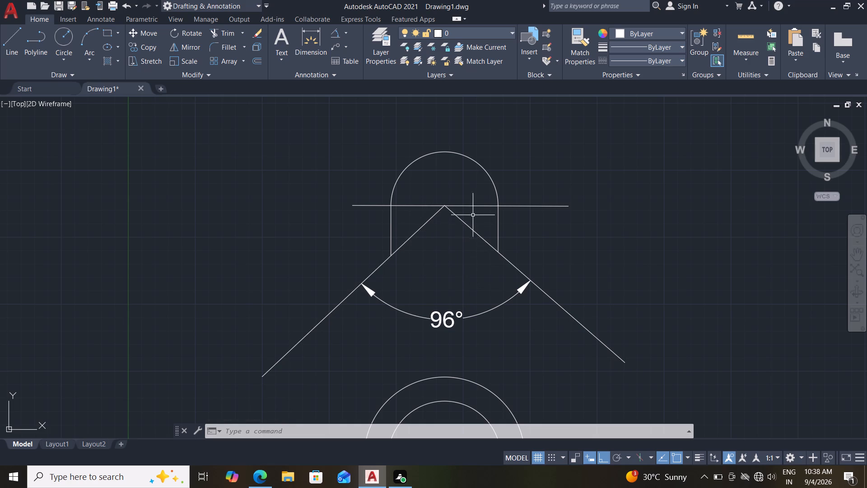
Erase the roughly horizontal line crossing the top arc at center level.
{"action": "left_click", "coordinate": [483, 204]}
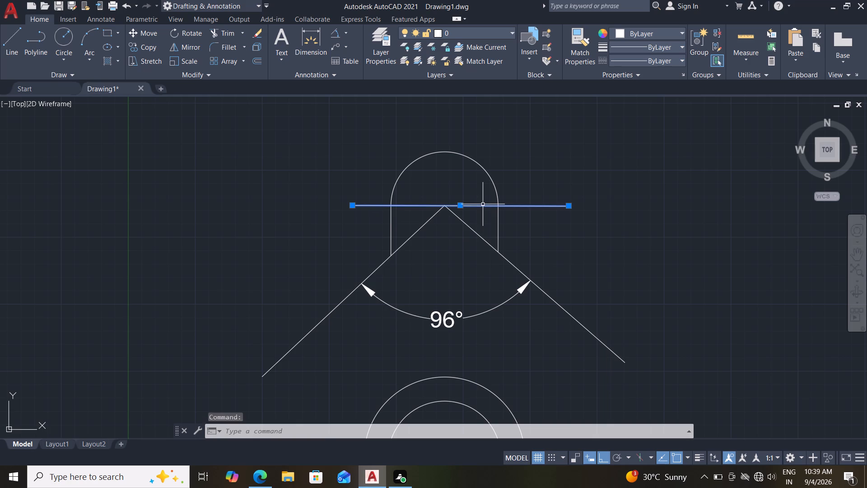
{"action": "key", "text": "Delete"}
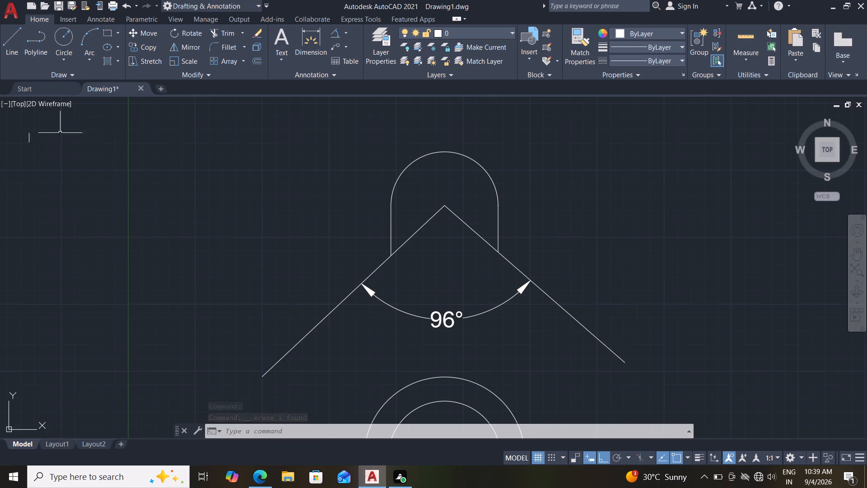
Draw a short line over the left sloping line, starting at the lower end of the left vertical line.
{"action": "left_click", "coordinate": [14, 33]}
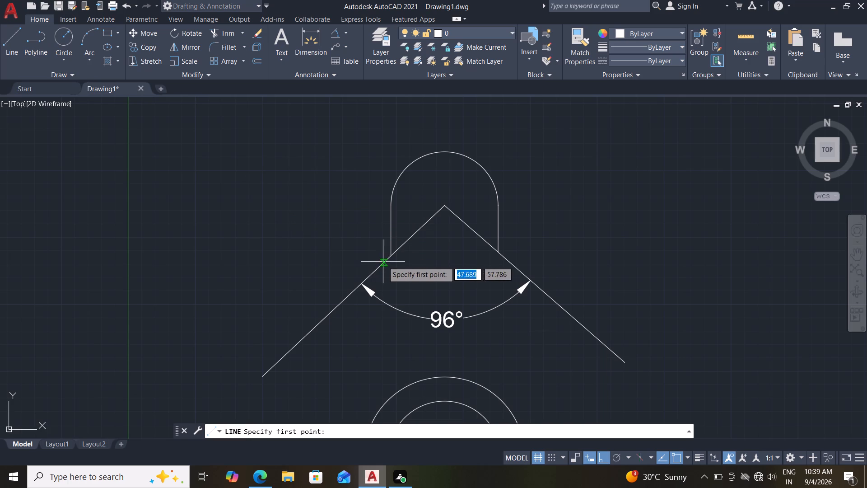
{"action": "left_click", "coordinate": [390, 253]}
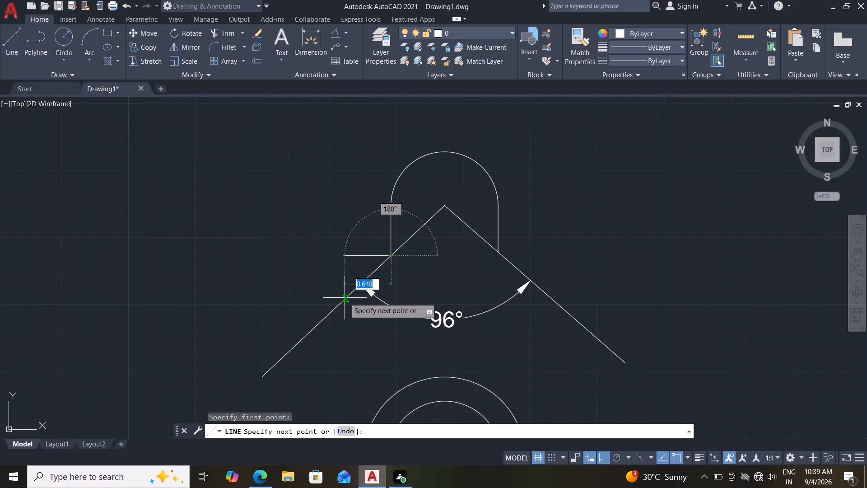
{"action": "left_click", "coordinate": [345, 298]}
{"action": "key", "text": "Escape"}
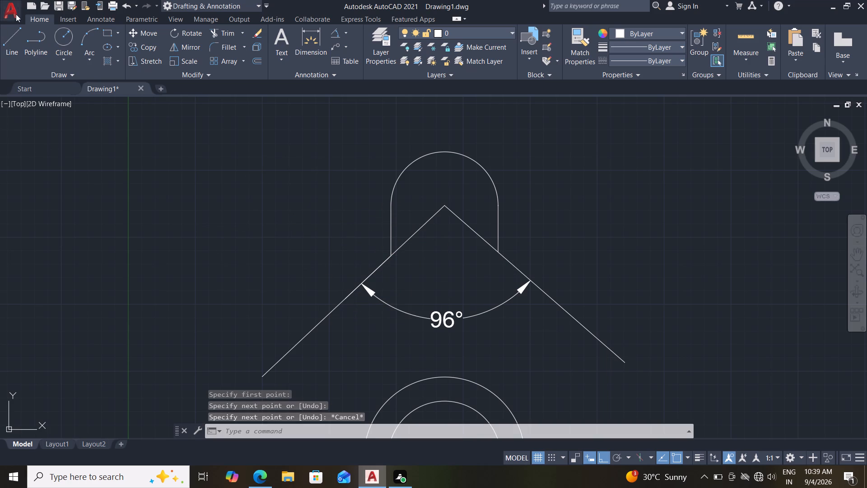
Fillet the left vertical line and the short overlaid sloping line with radius 6.
{"action": "left_click", "coordinate": [212, 47]}
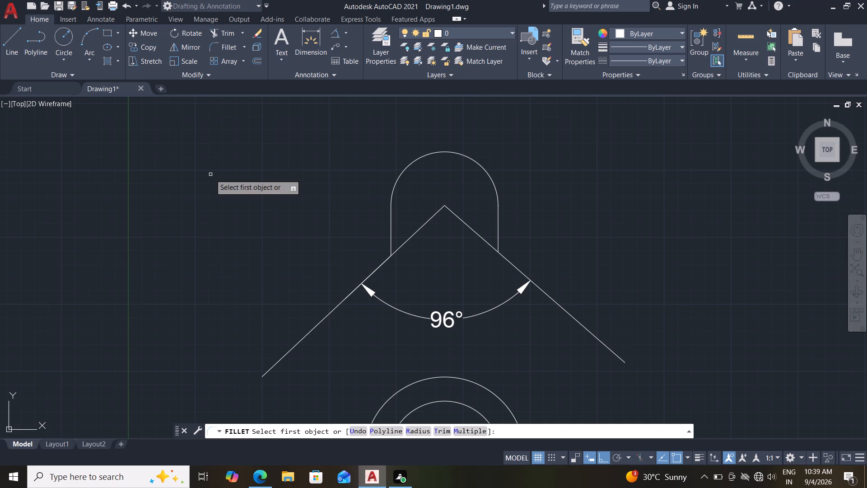
{"action": "left_click", "coordinate": [418, 431]}
{"action": "key", "text": "6"}
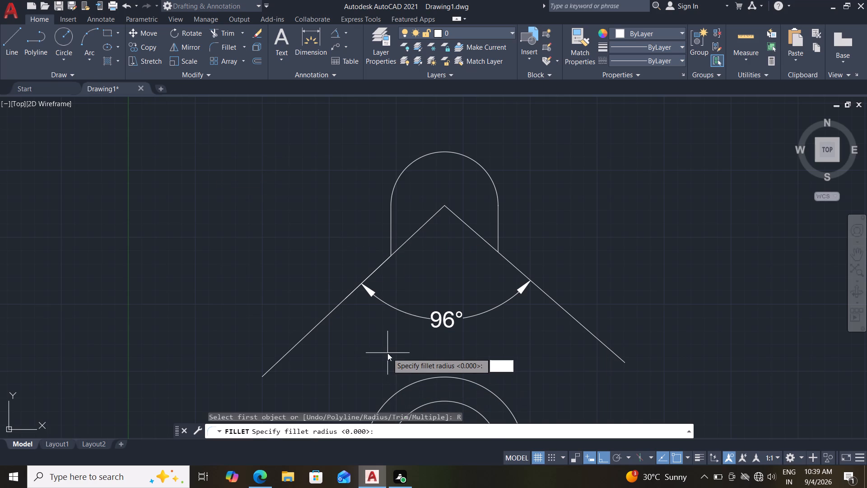
{"action": "key", "text": "Return"}
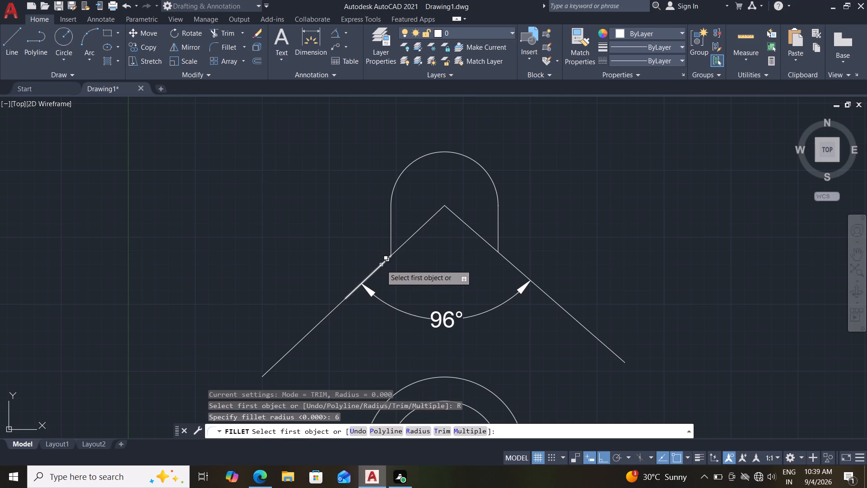
{"action": "left_click", "coordinate": [381, 265]}
{"action": "left_click", "coordinate": [391, 242]}
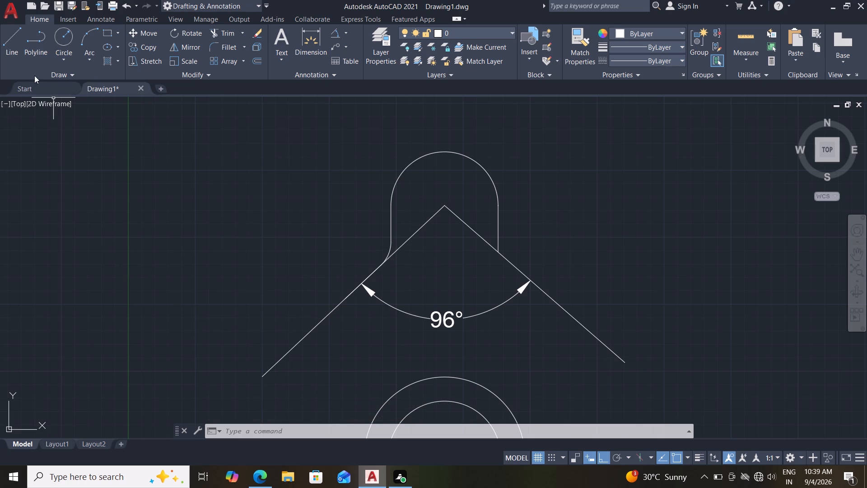
Draw a short line over the right sloping line, starting at the lower end of the right vertical line.
{"action": "left_click", "coordinate": [17, 38]}
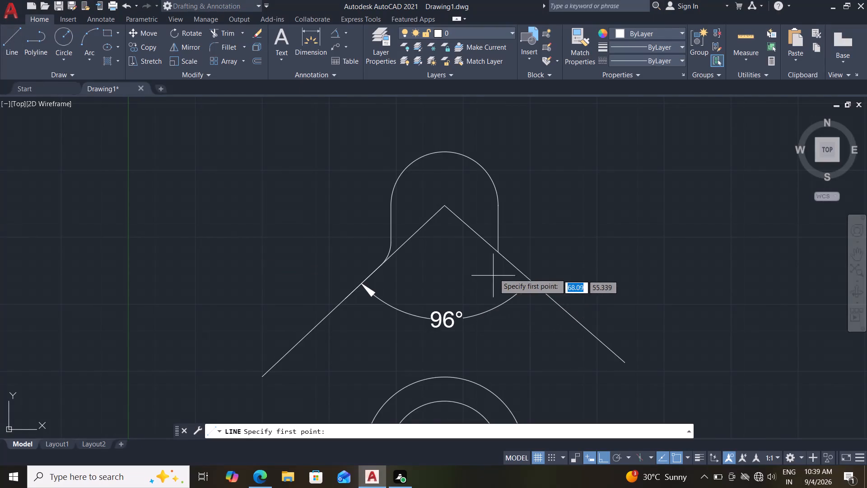
{"action": "left_click", "coordinate": [498, 253]}
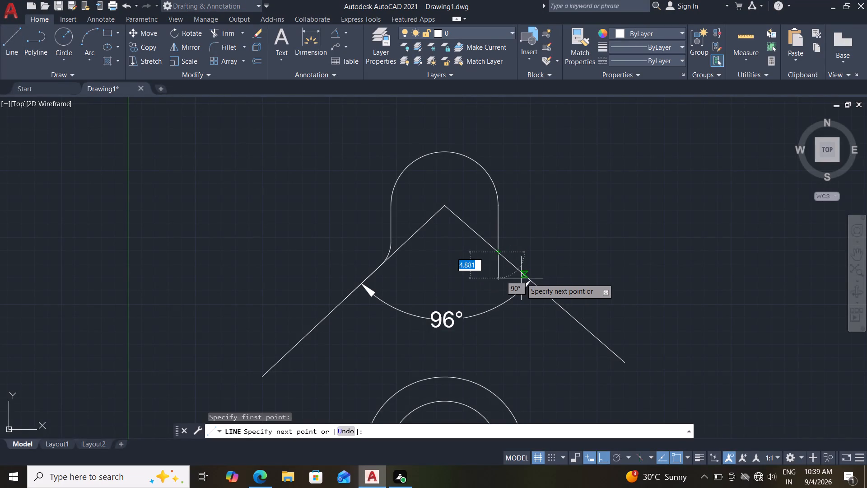
{"action": "left_click", "coordinate": [521, 274]}
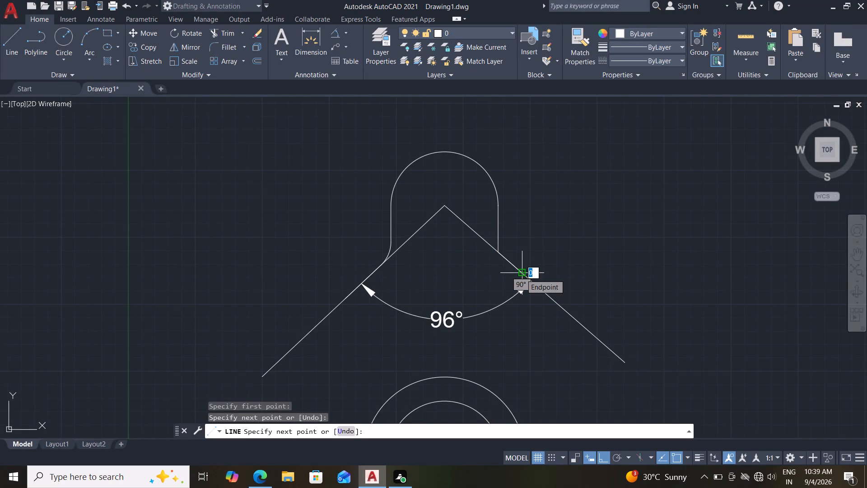
{"action": "key", "text": "Escape"}
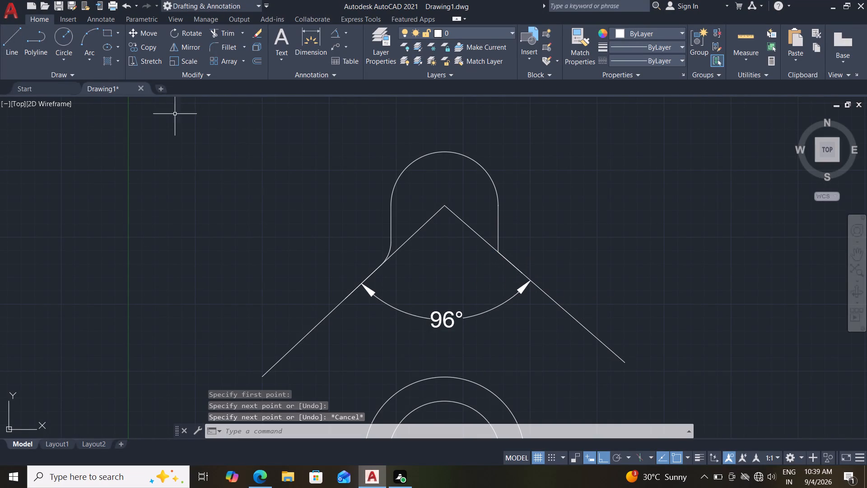
Fillet the right vertical line and the short overlaid sloping line with the same radius of 6.
{"action": "left_click", "coordinate": [231, 48]}
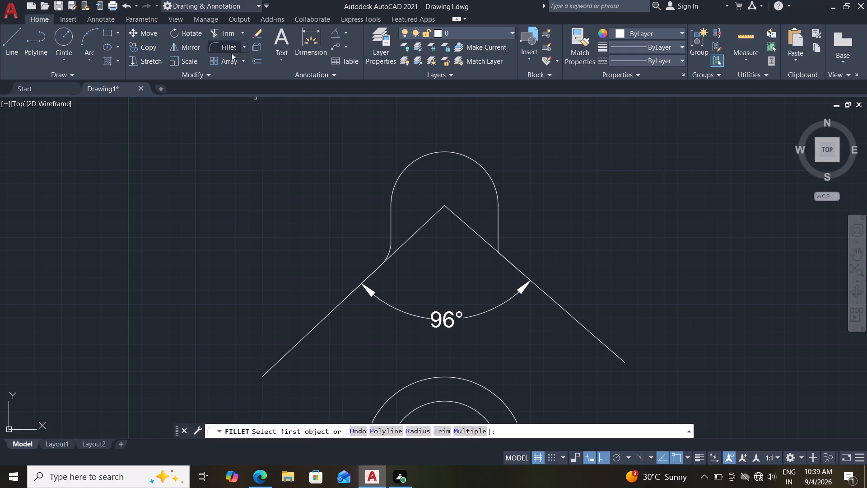
{"action": "left_click", "coordinate": [498, 238]}
{"action": "left_click", "coordinate": [503, 258]}
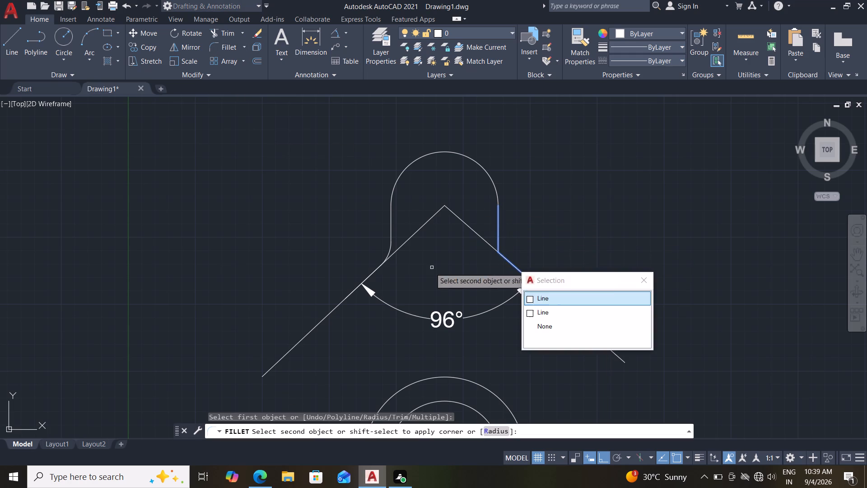
{"action": "left_click", "coordinate": [547, 298]}
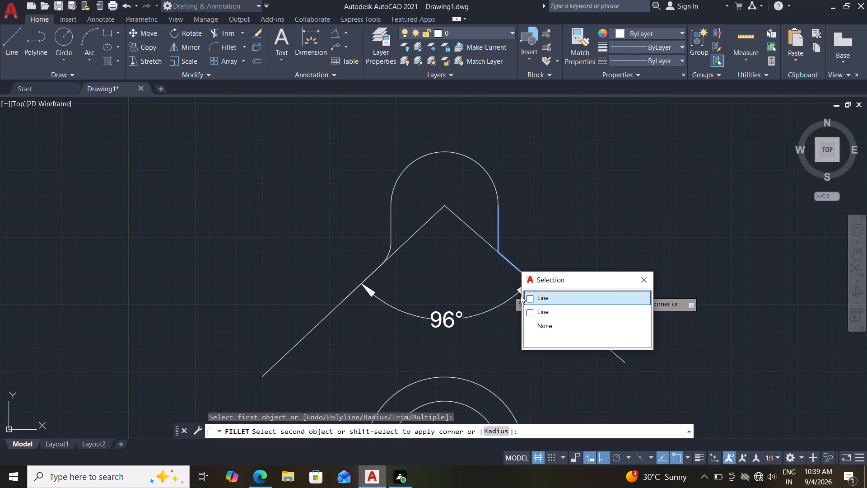
{"action": "left_click", "coordinate": [521, 296]}
{"action": "left_click", "coordinate": [526, 296]}
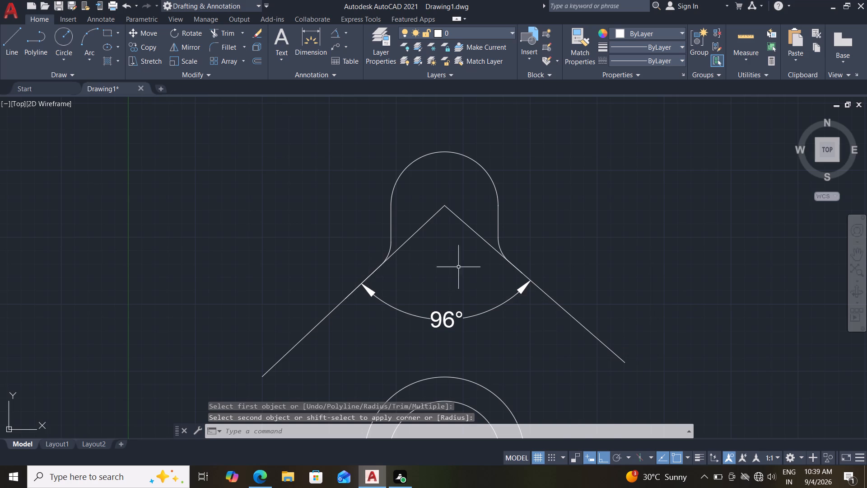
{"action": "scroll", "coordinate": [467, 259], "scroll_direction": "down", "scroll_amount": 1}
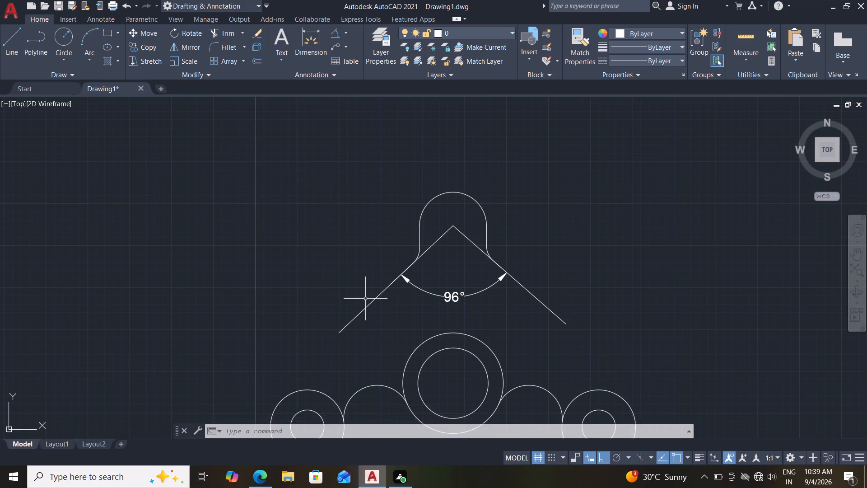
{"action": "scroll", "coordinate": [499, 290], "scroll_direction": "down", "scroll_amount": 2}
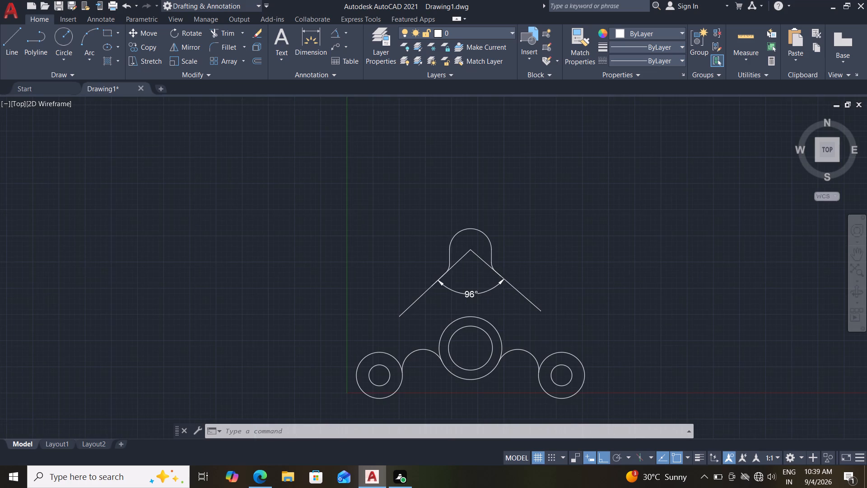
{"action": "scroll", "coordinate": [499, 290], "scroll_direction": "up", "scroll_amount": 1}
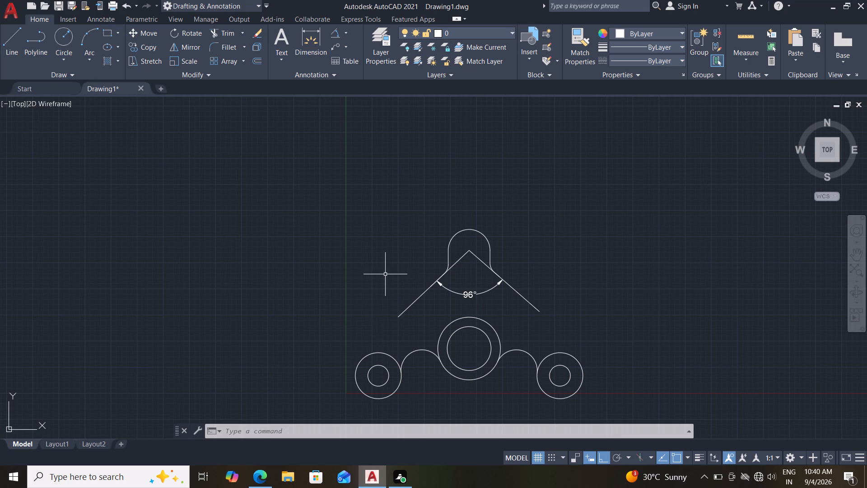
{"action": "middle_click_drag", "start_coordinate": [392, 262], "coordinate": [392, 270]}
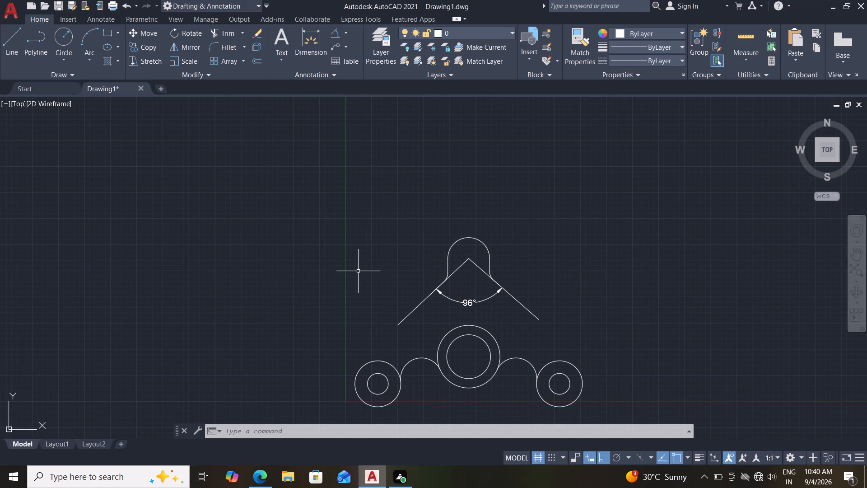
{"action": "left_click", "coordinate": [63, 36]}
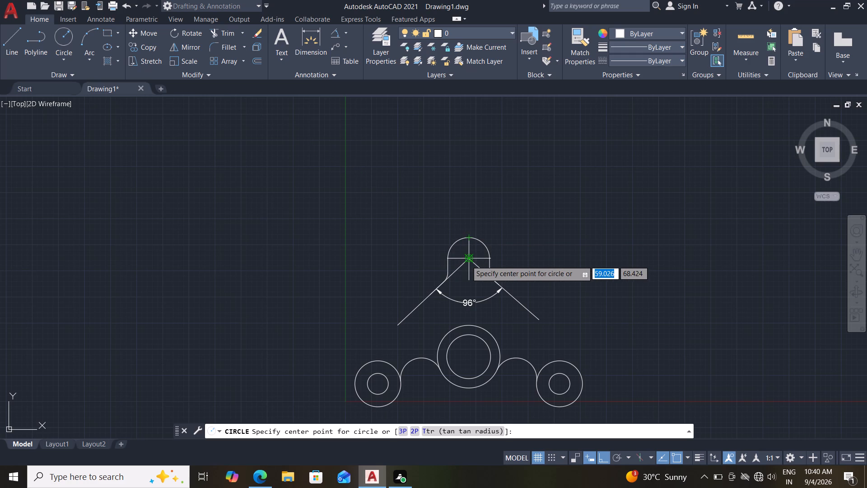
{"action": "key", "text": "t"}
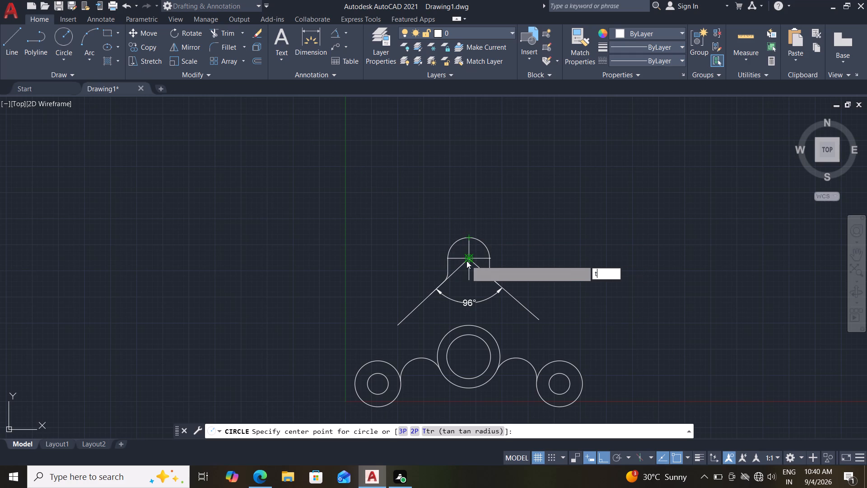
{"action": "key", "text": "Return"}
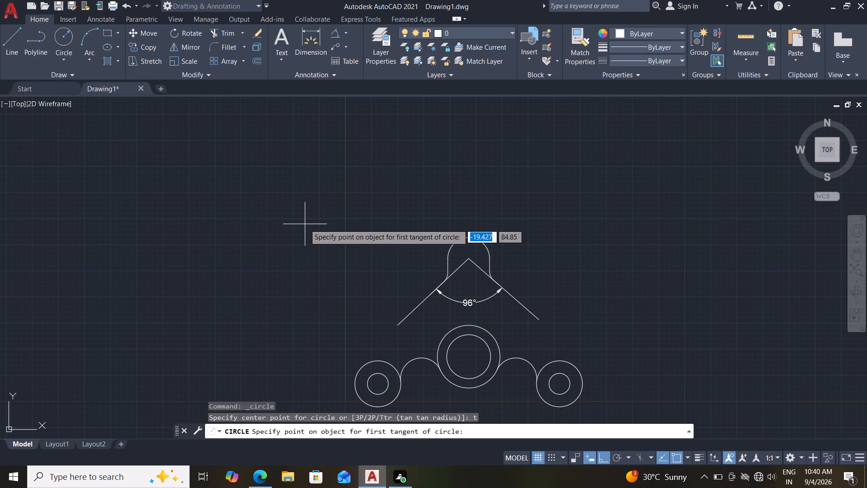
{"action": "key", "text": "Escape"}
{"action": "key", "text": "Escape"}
Draw a 15 mm diameter circle centred 45 mm directly above the apex of the 96° lines, using tracking.
{"action": "key", "text": "c"}
{"action": "key", "text": "Return"}
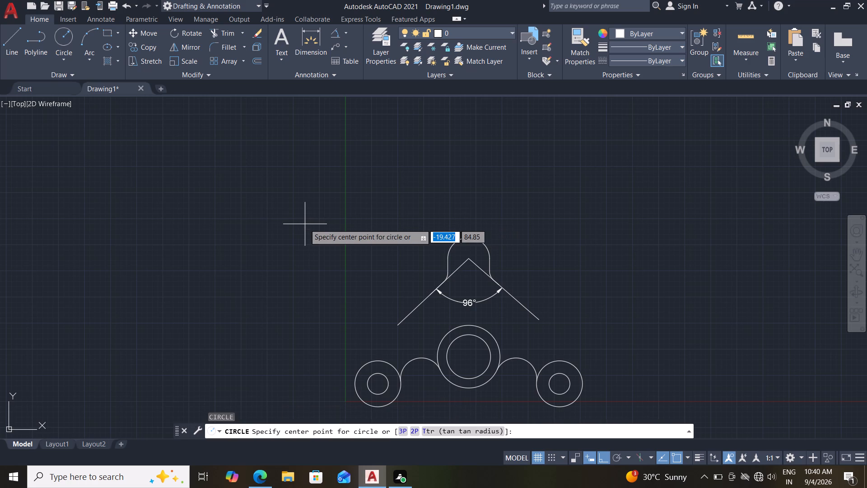
{"action": "type", "text": "tk"}
{"action": "key", "text": "Return"}
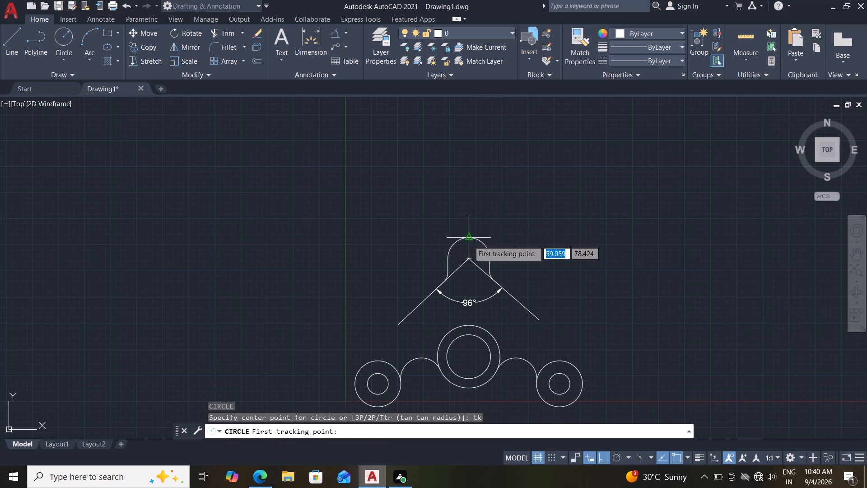
{"action": "scroll", "coordinate": [472, 265], "scroll_direction": "up", "scroll_amount": 2}
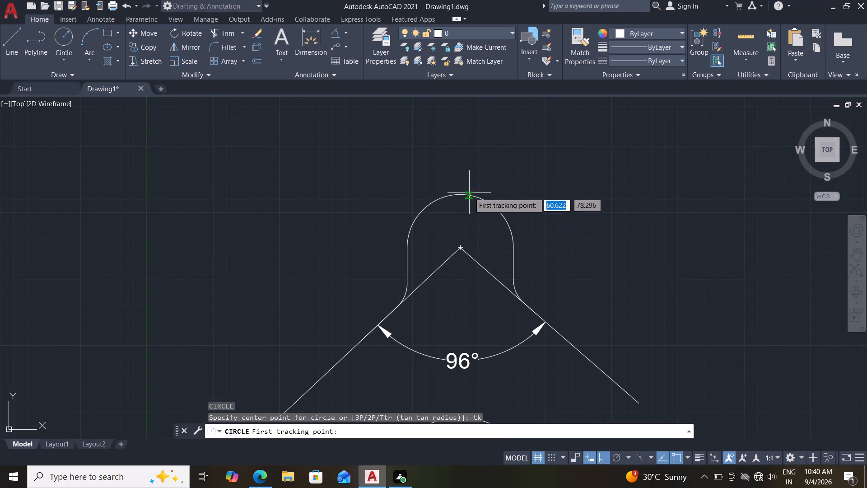
{"action": "left_click", "coordinate": [462, 251]}
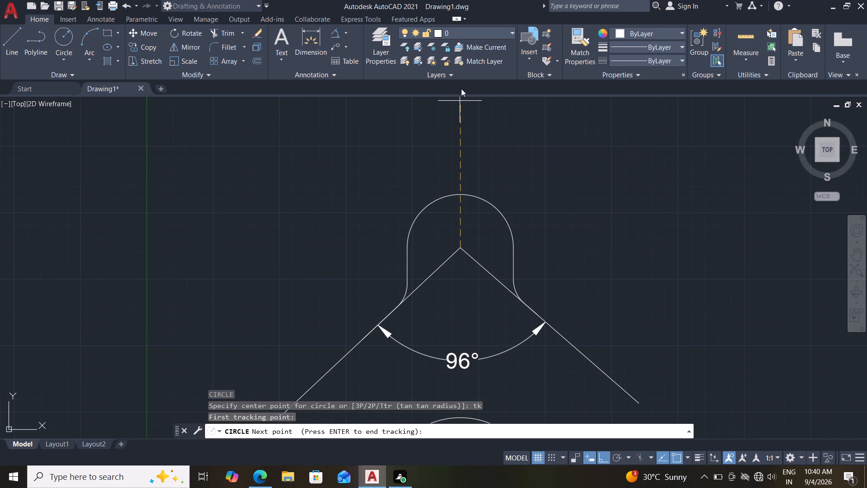
{"action": "type", "text": "45"}
{"action": "key", "text": "Return"}
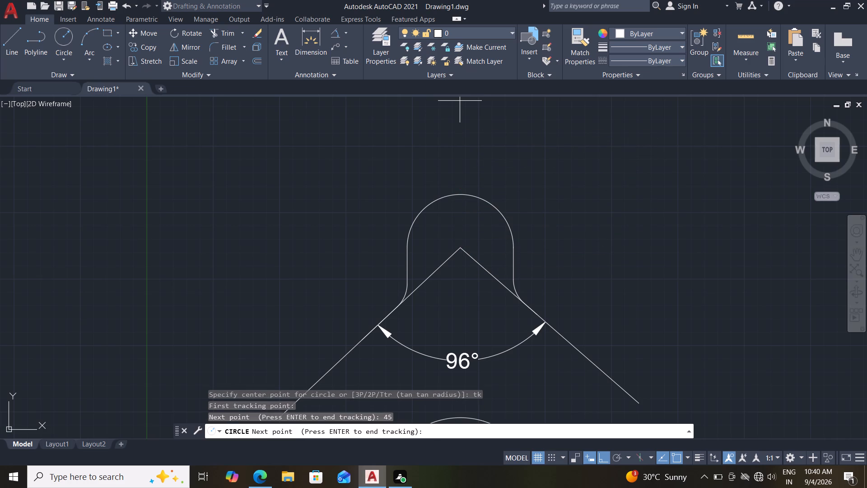
{"action": "middle_click_drag", "start_coordinate": [423, 154], "coordinate": [420, 225]}
{"action": "scroll", "coordinate": [421, 227], "scroll_direction": "down", "scroll_amount": 2}
{"action": "scroll", "coordinate": [418, 218], "scroll_direction": "up", "scroll_amount": 1}
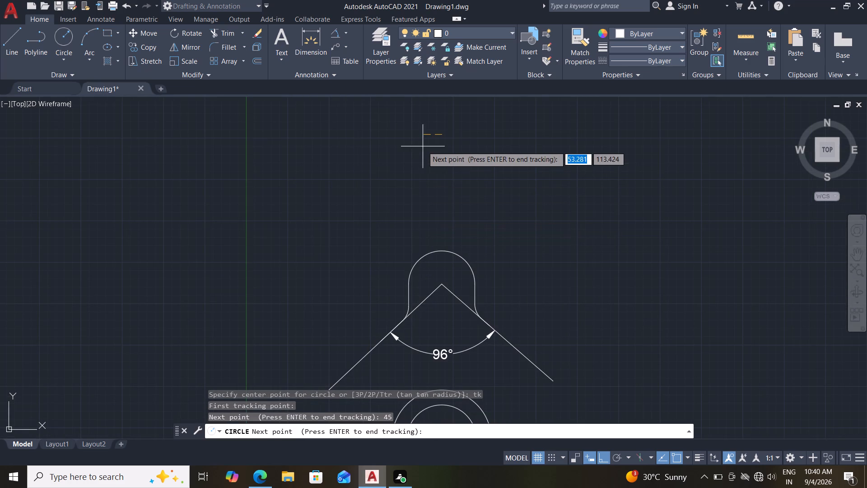
{"action": "key", "text": "Return"}
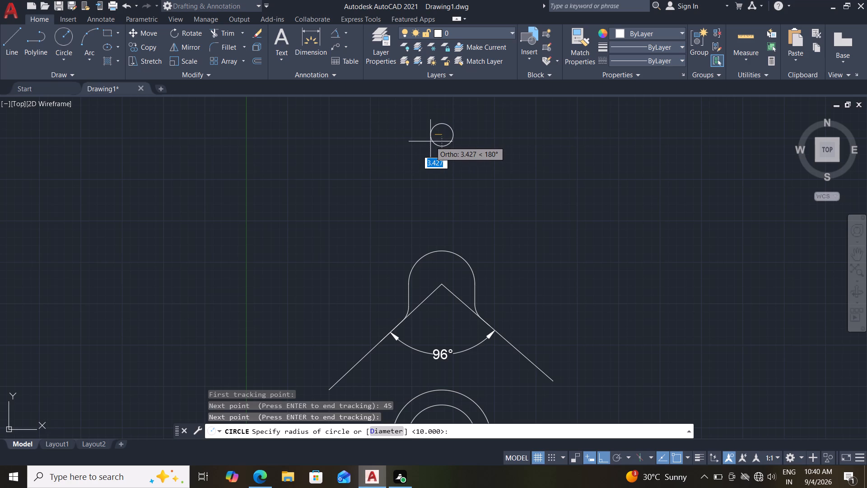
{"action": "key", "text": "d"}
{"action": "key", "text": "Return"}
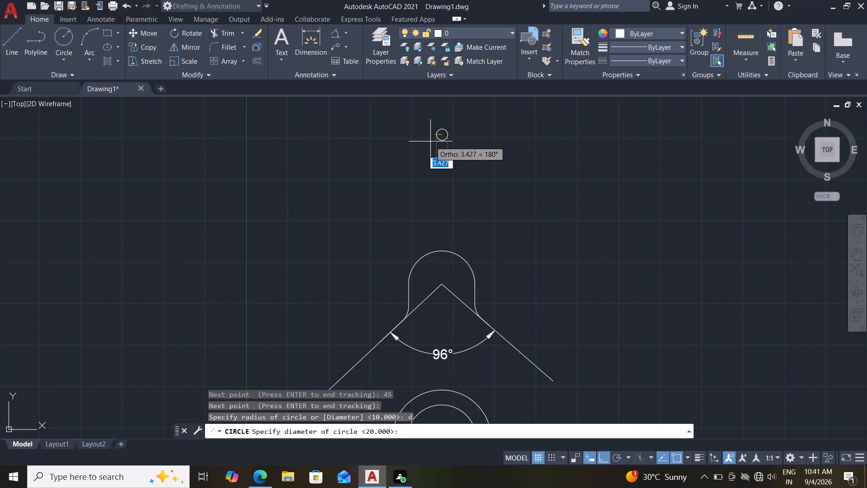
{"action": "type", "text": "15"}
{"action": "key", "text": "Return"}
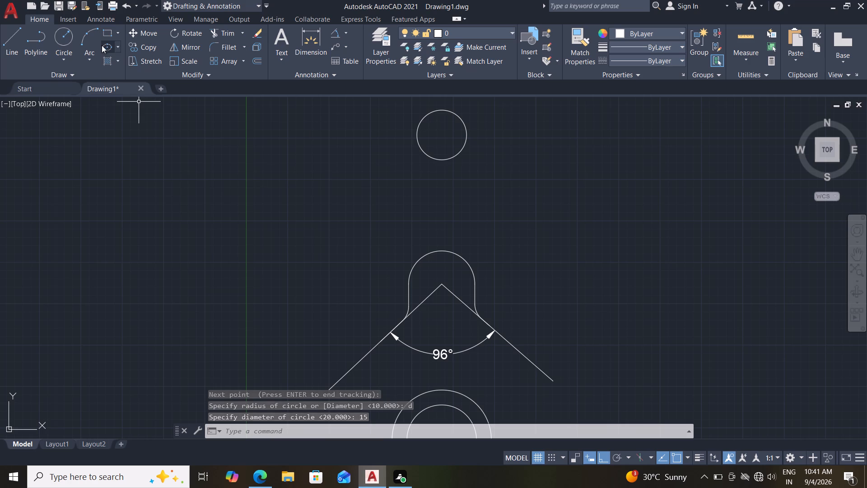
Draw a radius-15 circle concentric with the 15 mm diameter circle above the part.
{"action": "left_click", "coordinate": [68, 39]}
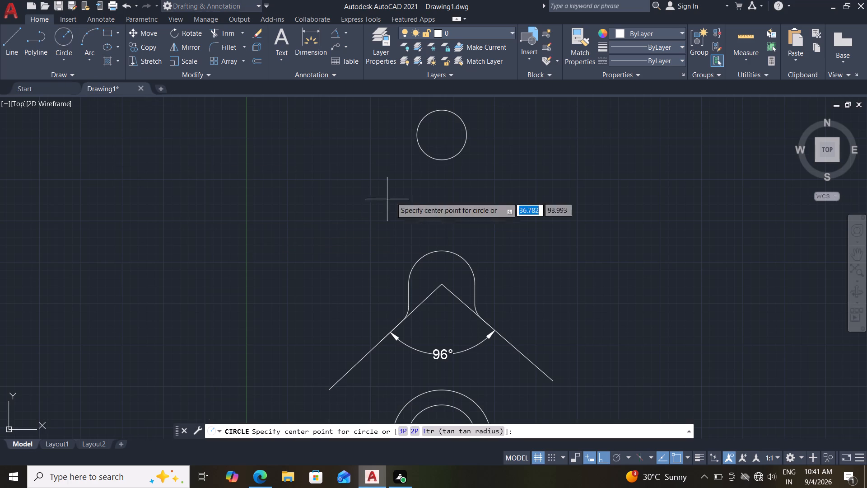
{"action": "left_click", "coordinate": [439, 132]}
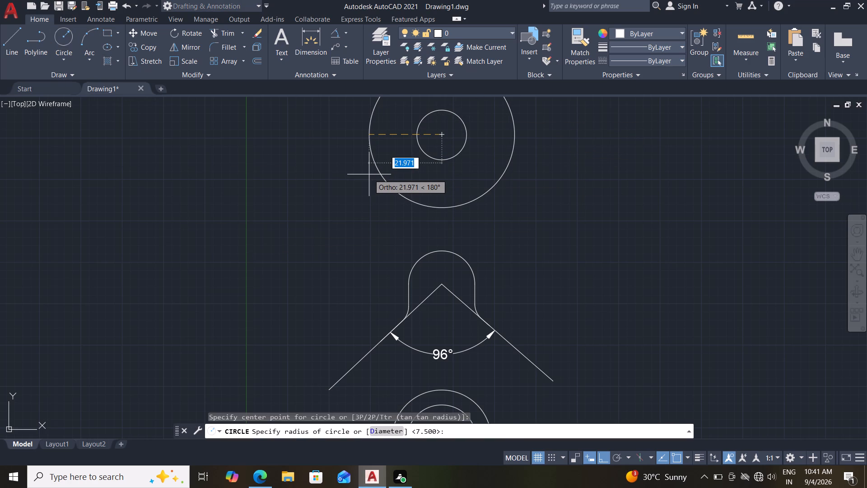
{"action": "type", "text": "15"}
{"action": "key", "text": "Return"}
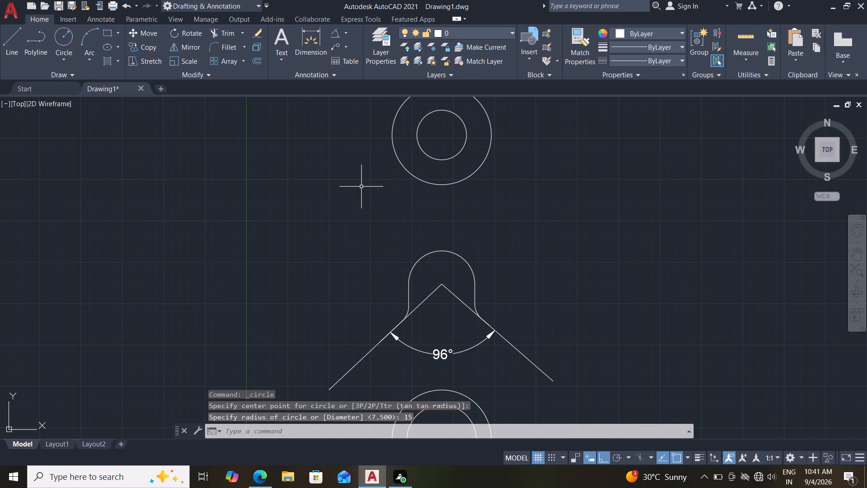
Draw a large radius-56 circle from the same centre as the two upper concentric circles.
{"action": "scroll", "coordinate": [476, 184], "scroll_direction": "down", "scroll_amount": 2}
{"action": "scroll", "coordinate": [484, 205], "scroll_direction": "up", "scroll_amount": 1}
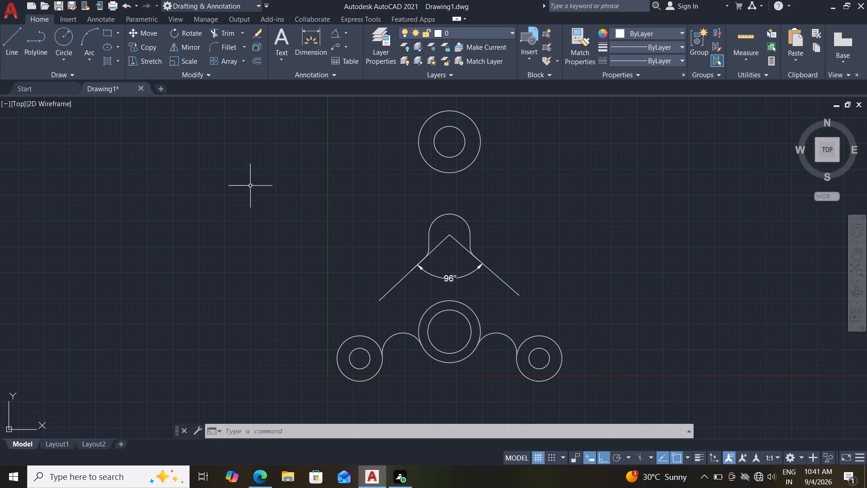
{"action": "left_click", "coordinate": [60, 49]}
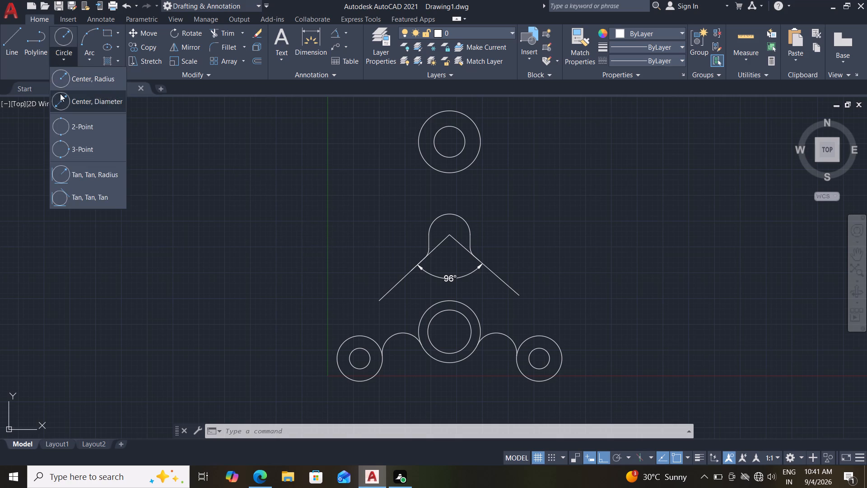
{"action": "left_click", "coordinate": [77, 81]}
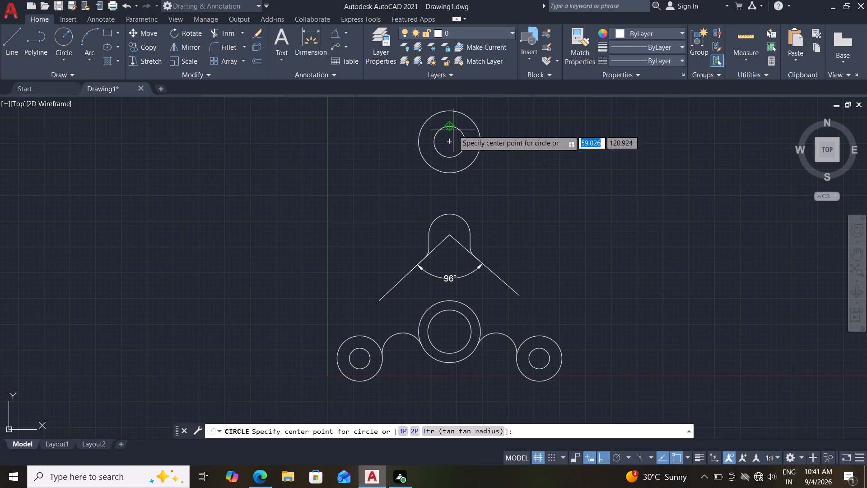
{"action": "left_click", "coordinate": [450, 142]}
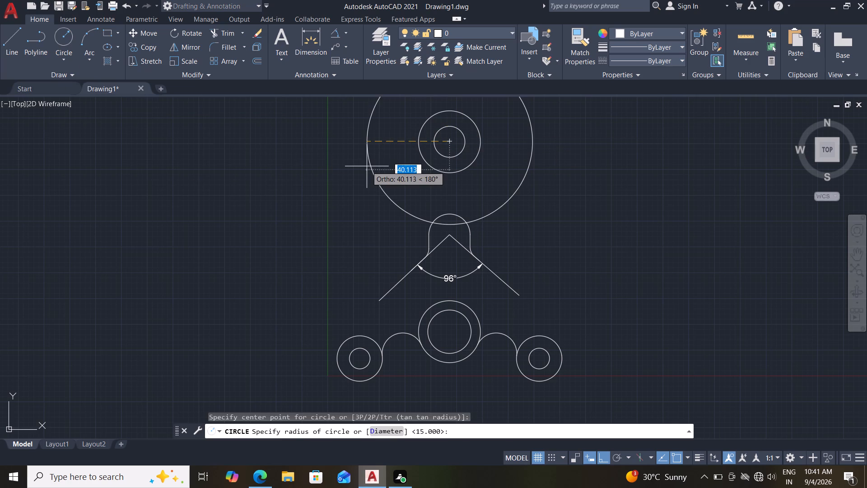
{"action": "type", "text": "56"}
{"action": "key", "text": "Return"}
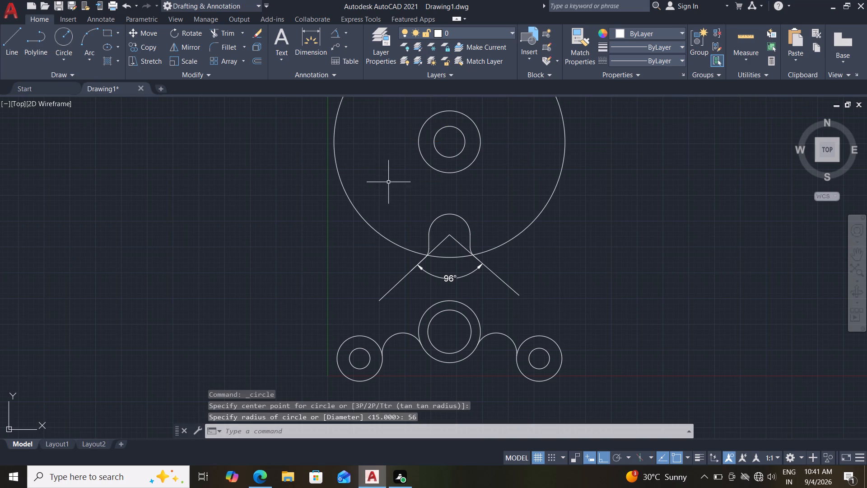
Offset the radius-56 circle inward by 6 mm.
{"action": "scroll", "coordinate": [397, 181], "scroll_direction": "down", "scroll_amount": 2}
{"action": "scroll", "coordinate": [457, 190], "scroll_direction": "up", "scroll_amount": 2}
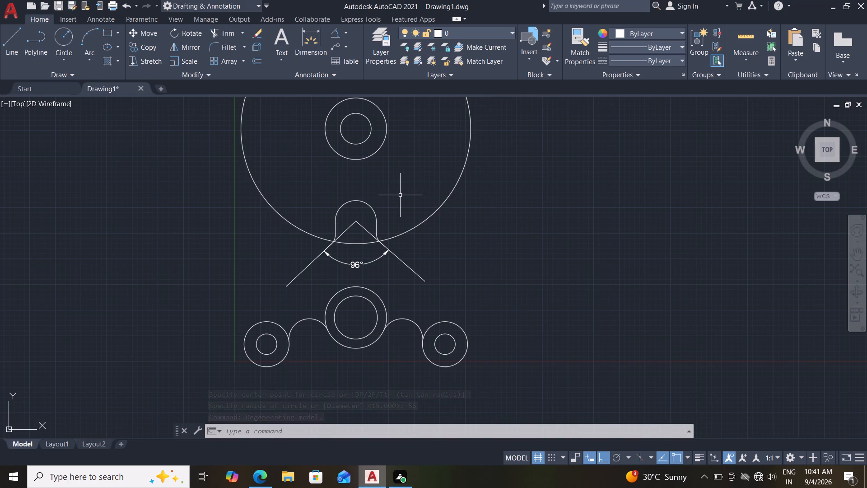
{"action": "scroll", "coordinate": [400, 195], "scroll_direction": "down", "scroll_amount": 2}
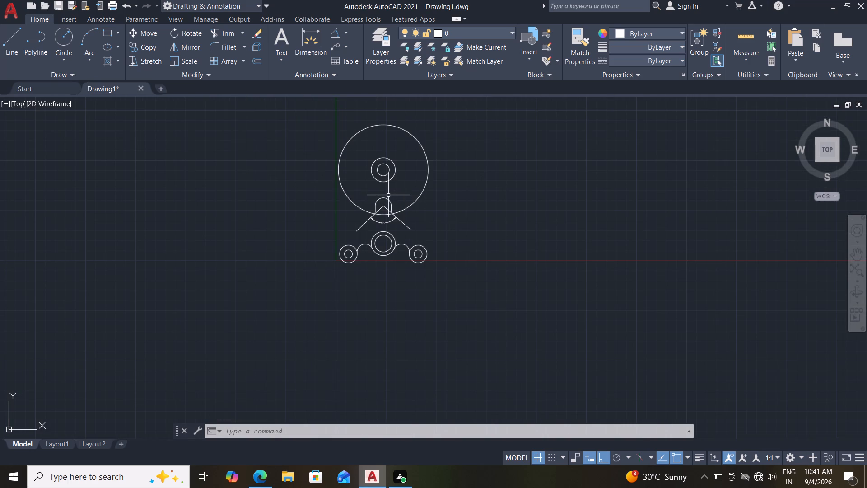
{"action": "scroll", "coordinate": [385, 196], "scroll_direction": "up", "scroll_amount": 1}
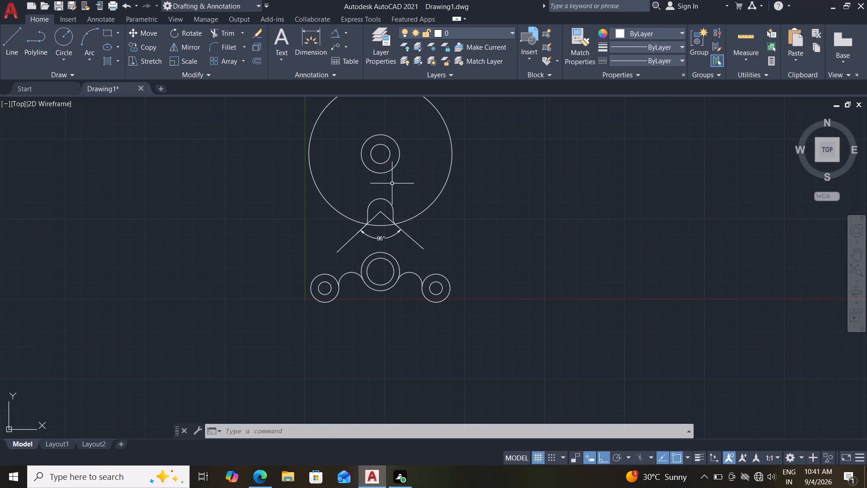
{"action": "middle_click_drag", "start_coordinate": [392, 183], "coordinate": [394, 202]}
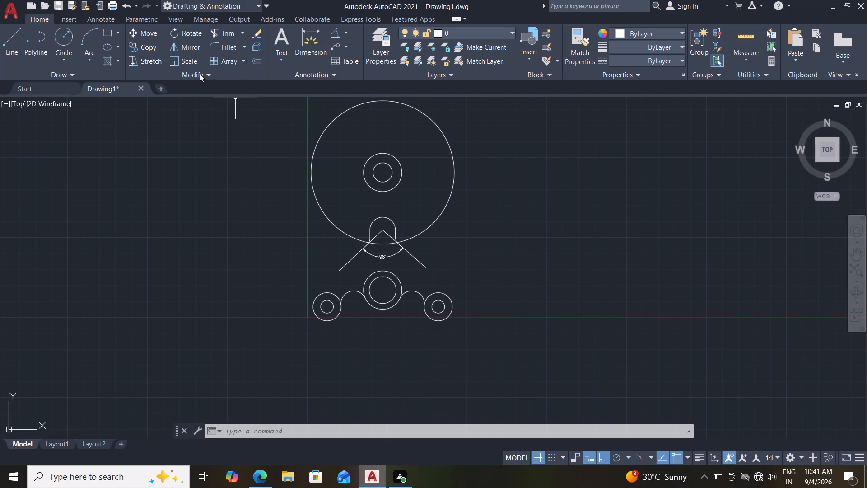
{"action": "key", "text": "o"}
{"action": "key", "text": "Return"}
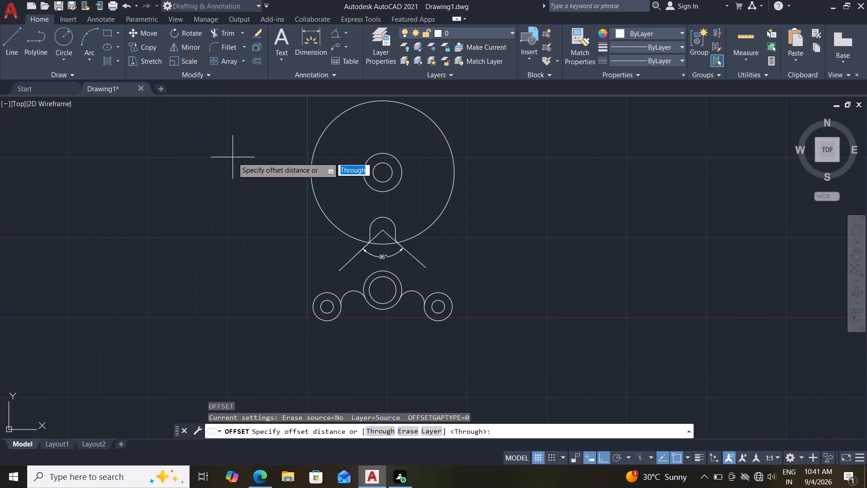
{"action": "key", "text": "6"}
{"action": "key", "text": "Return"}
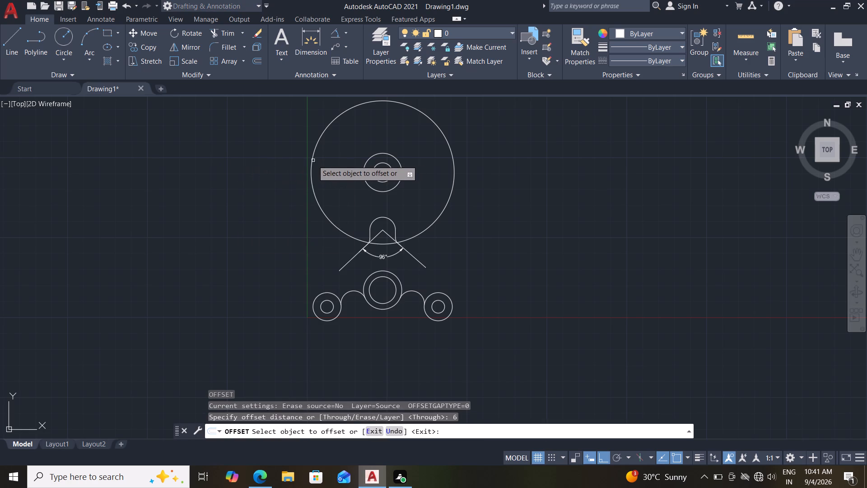
{"action": "left_click", "coordinate": [311, 161]}
{"action": "left_click", "coordinate": [336, 171]}
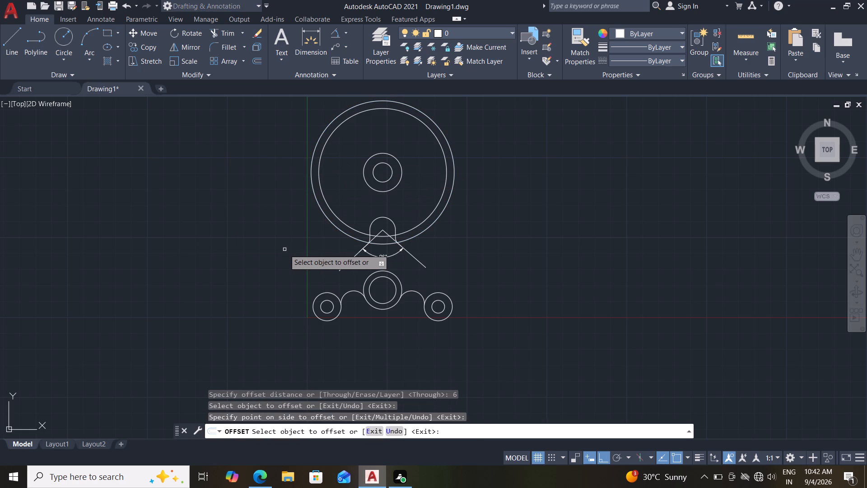
{"action": "key", "text": "Escape"}
{"action": "key", "text": "grave"}
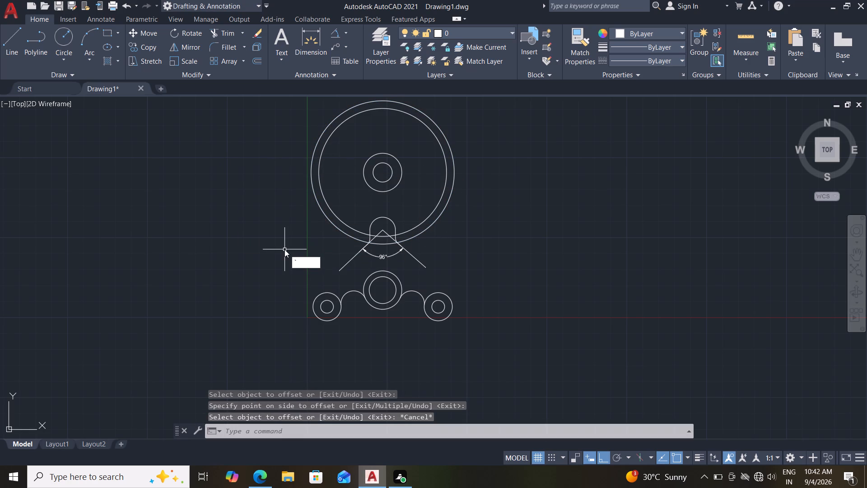
{"action": "key", "text": "Escape"}
{"action": "key", "text": "Escape"}
{"action": "key", "text": "Escape"}
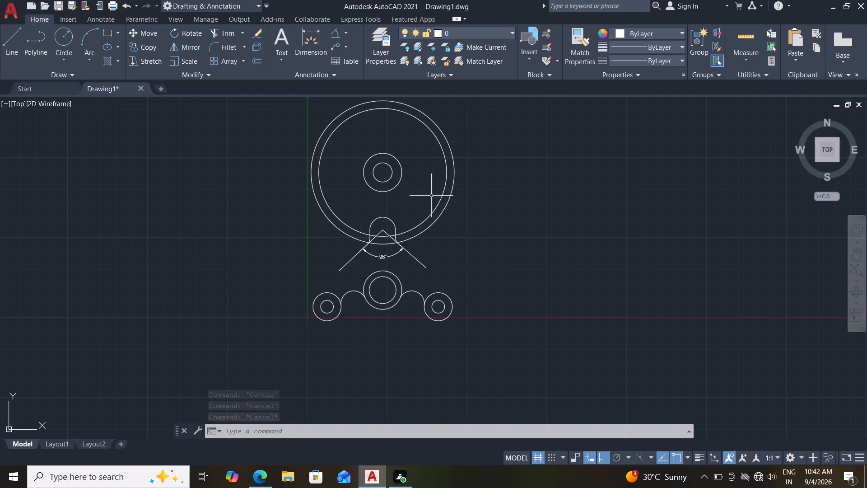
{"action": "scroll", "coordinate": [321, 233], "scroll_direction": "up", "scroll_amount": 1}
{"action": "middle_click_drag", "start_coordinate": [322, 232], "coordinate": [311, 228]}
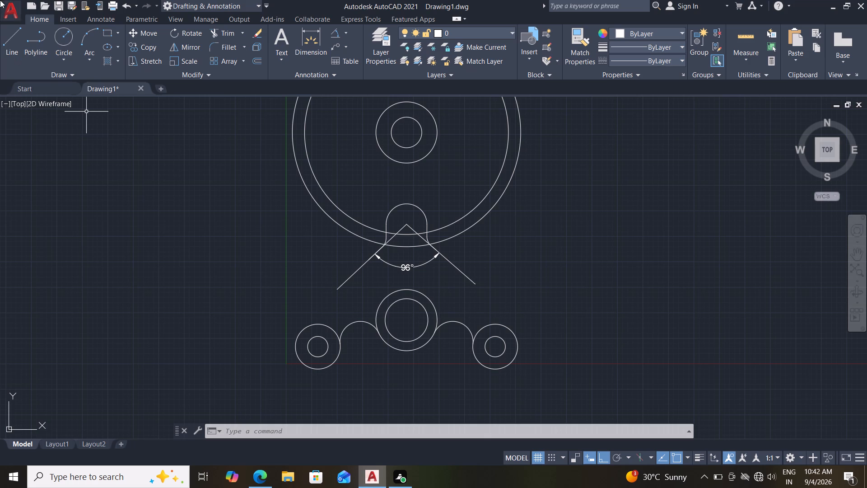
Draw a vertical line about 59 mm long from the top of the lower-left outer circle up to the radius-56 circle.
{"action": "left_click_drag", "start_coordinate": [14, 42], "coordinate": [12, 46]}
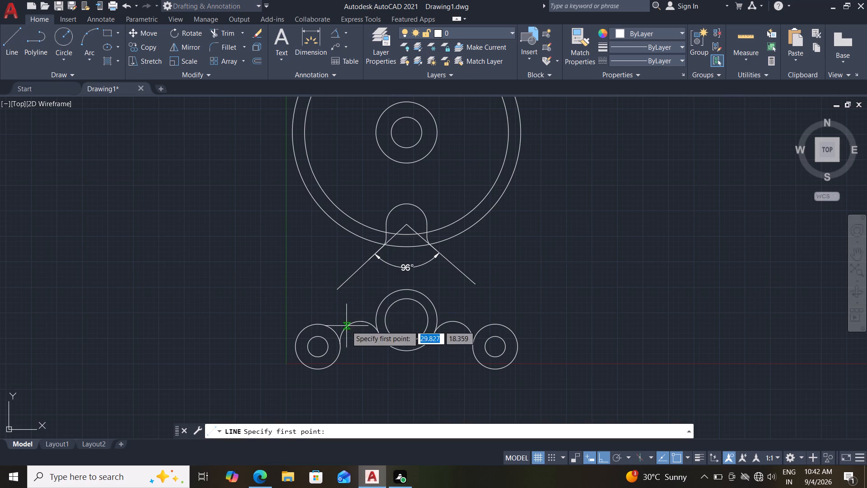
{"action": "left_click_drag", "start_coordinate": [317, 326], "coordinate": [317, 320]}
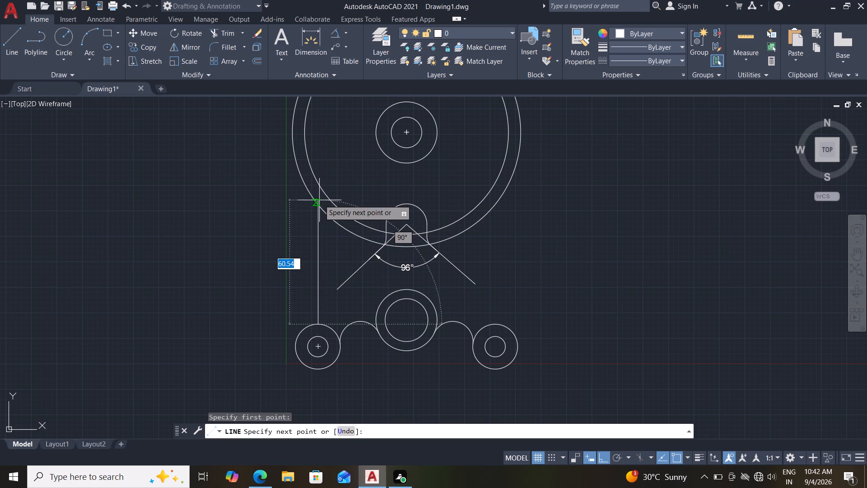
{"action": "scroll", "coordinate": [319, 199], "scroll_direction": "up", "scroll_amount": 2}
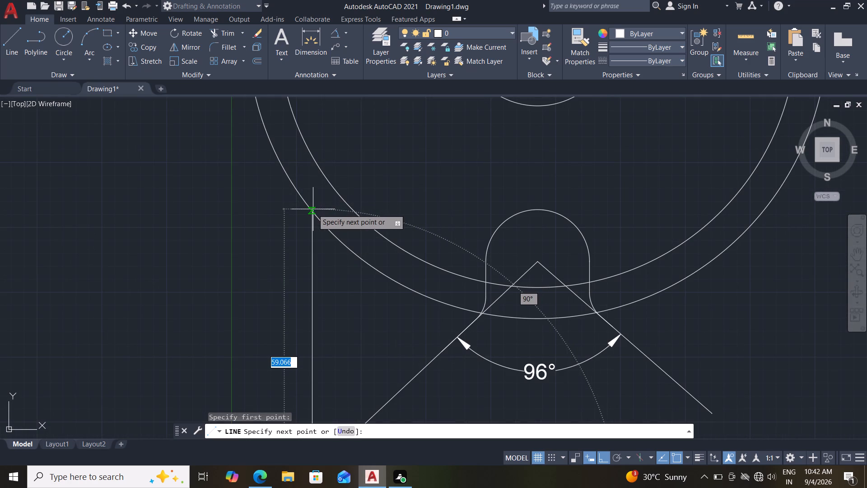
{"action": "left_click", "coordinate": [313, 209]}
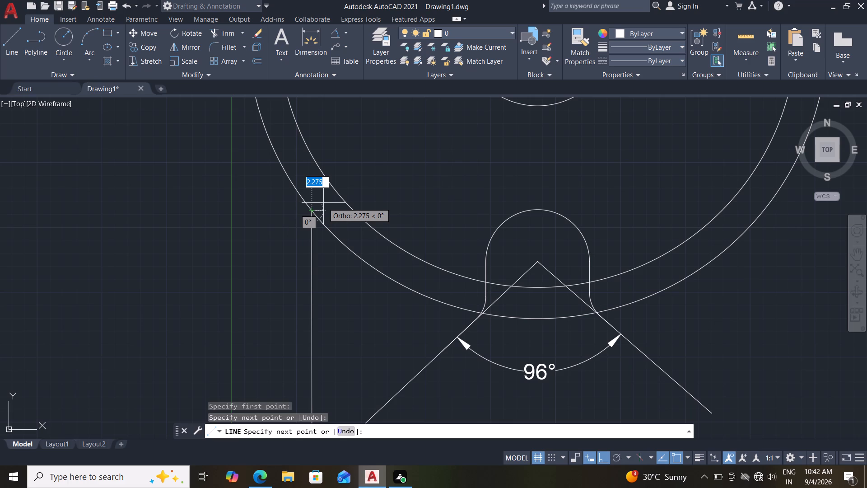
{"action": "key", "text": "Escape"}
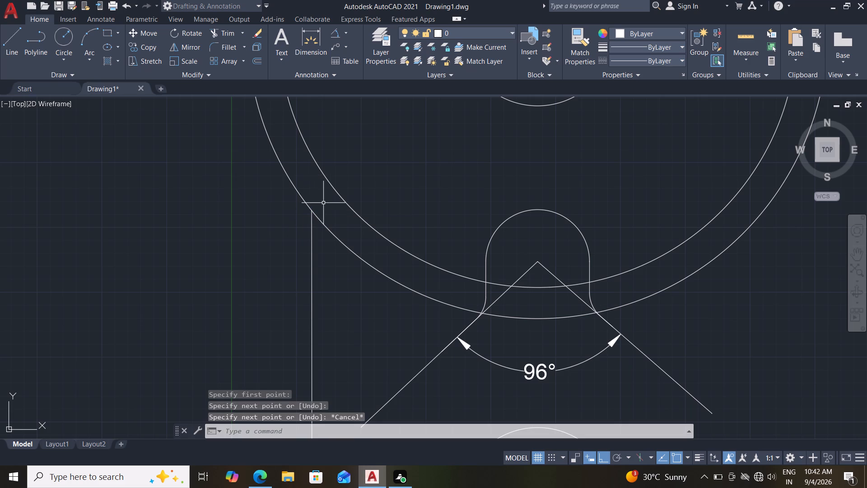
Draw a short slanted helper line from the vertical line's upper end to a point higher on the radius-56 circle's left side.
{"action": "scroll", "coordinate": [323, 241], "scroll_direction": "up", "scroll_amount": 1}
{"action": "scroll", "coordinate": [337, 277], "scroll_direction": "up", "scroll_amount": 2}
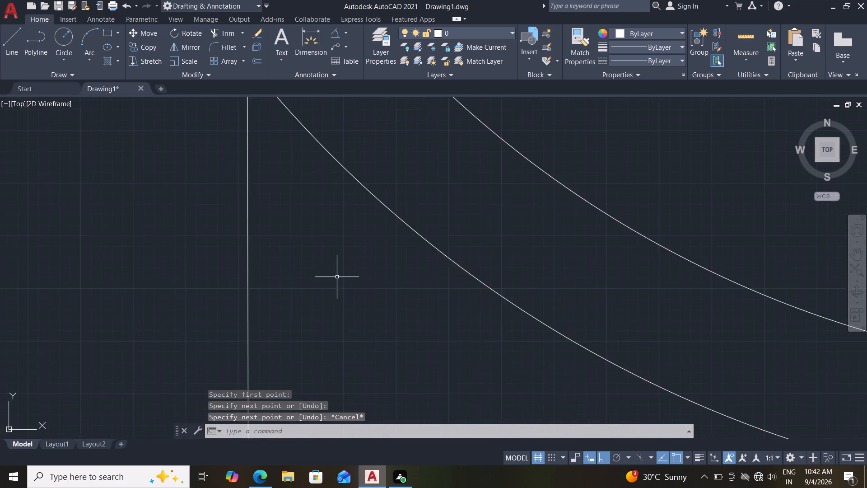
{"action": "scroll", "coordinate": [337, 277], "scroll_direction": "up", "scroll_amount": 1}
{"action": "scroll", "coordinate": [337, 277], "scroll_direction": "down", "scroll_amount": 2}
{"action": "scroll", "coordinate": [337, 277], "scroll_direction": "up", "scroll_amount": 1}
{"action": "scroll", "coordinate": [337, 277], "scroll_direction": "down", "scroll_amount": 5}
{"action": "middle_click_drag", "start_coordinate": [337, 291], "coordinate": [323, 286]}
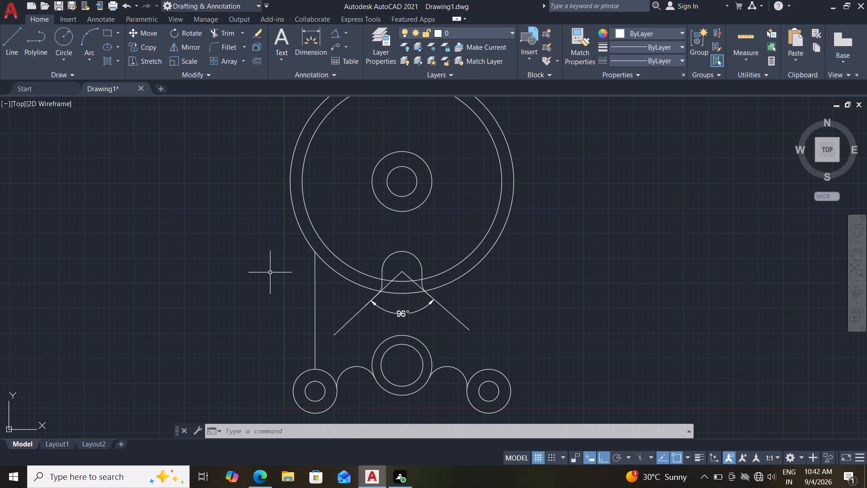
{"action": "left_click", "coordinate": [18, 52]}
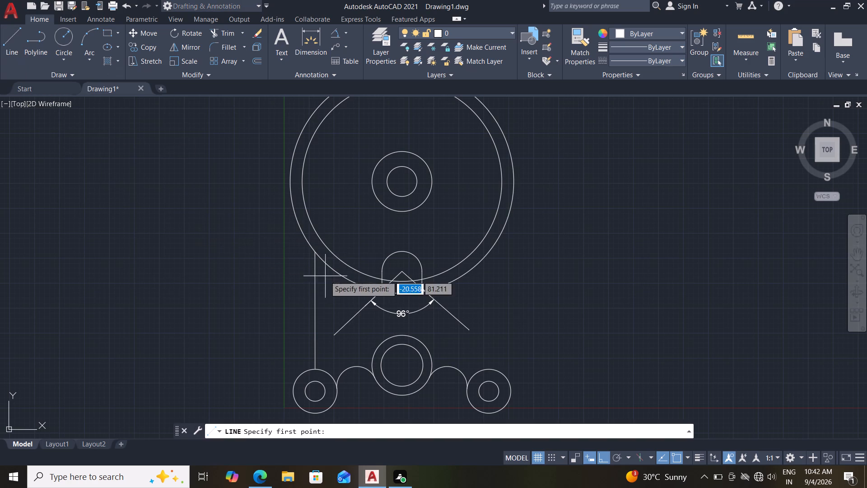
{"action": "left_click", "coordinate": [317, 255]}
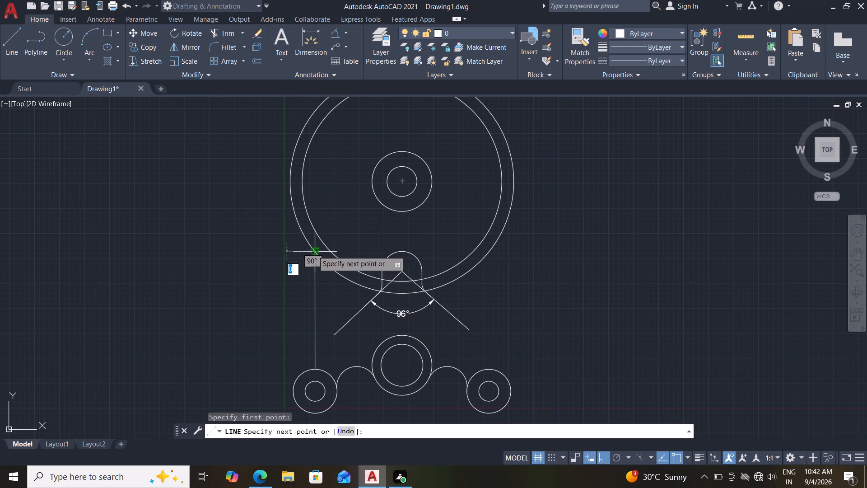
{"action": "left_click", "coordinate": [299, 223]}
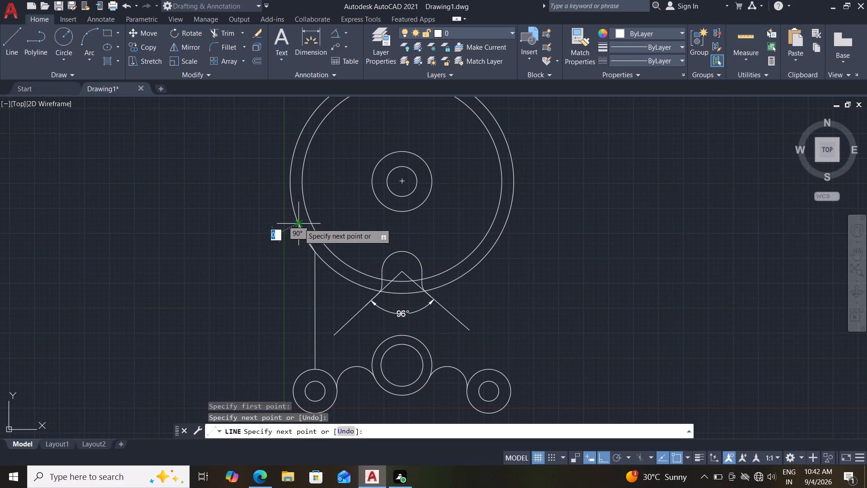
{"action": "key", "text": "Escape"}
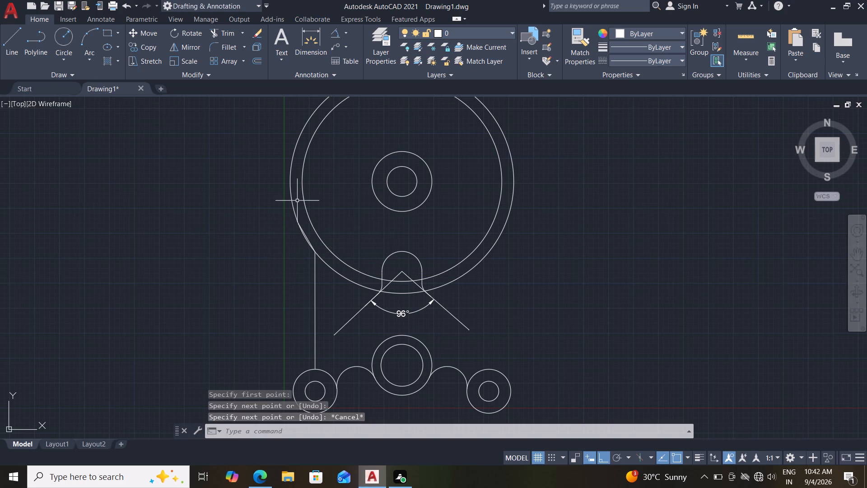
Fillet the corner between the short slanted line and the vertical line with a radius of 10.
{"action": "scroll", "coordinate": [328, 228], "scroll_direction": "up", "scroll_amount": 1}
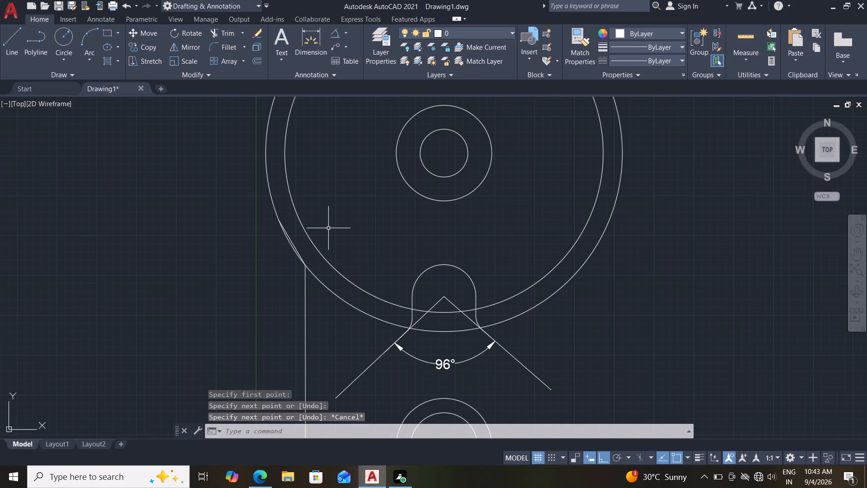
{"action": "left_click", "coordinate": [224, 43]}
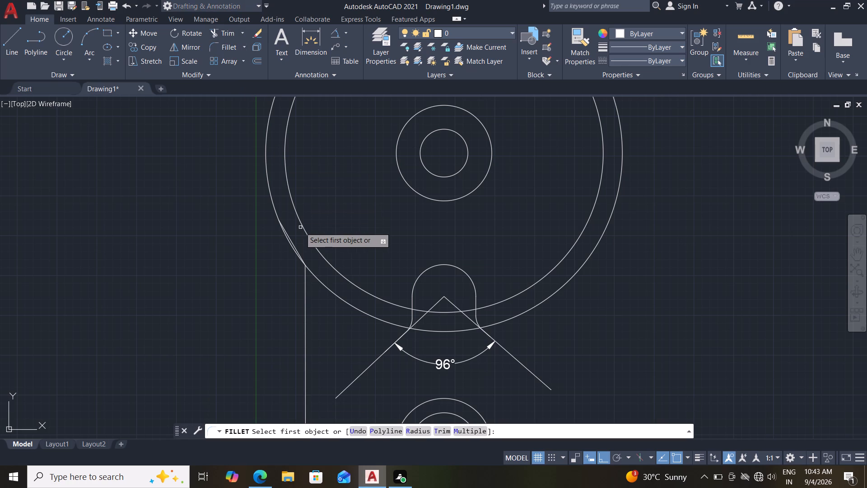
{"action": "key", "text": "r"}
{"action": "key", "text": "Return"}
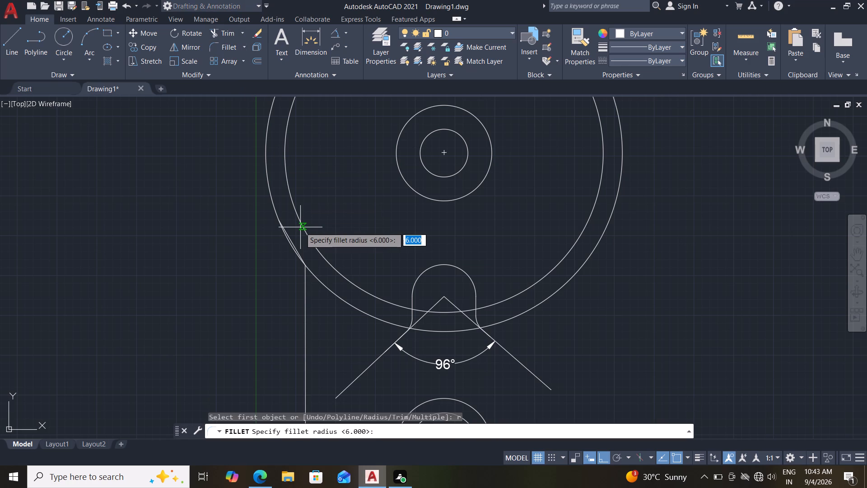
{"action": "type", "text": "10"}
{"action": "key", "text": "Return"}
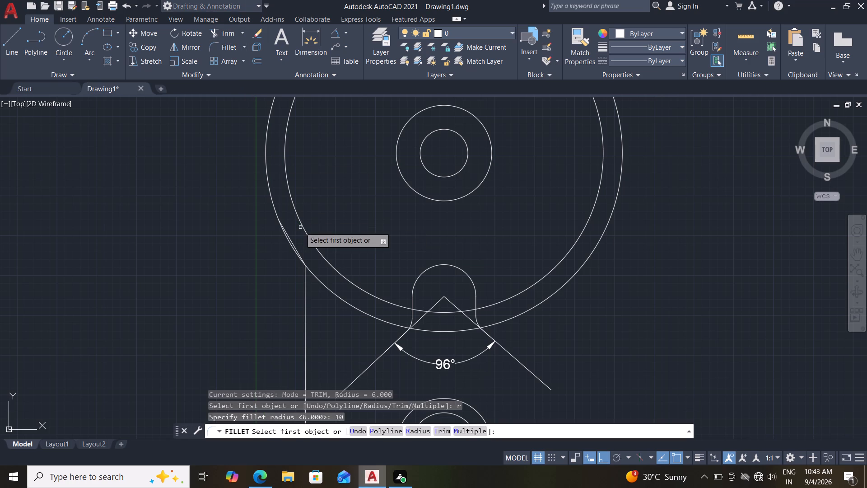
{"action": "left_click", "coordinate": [300, 252]}
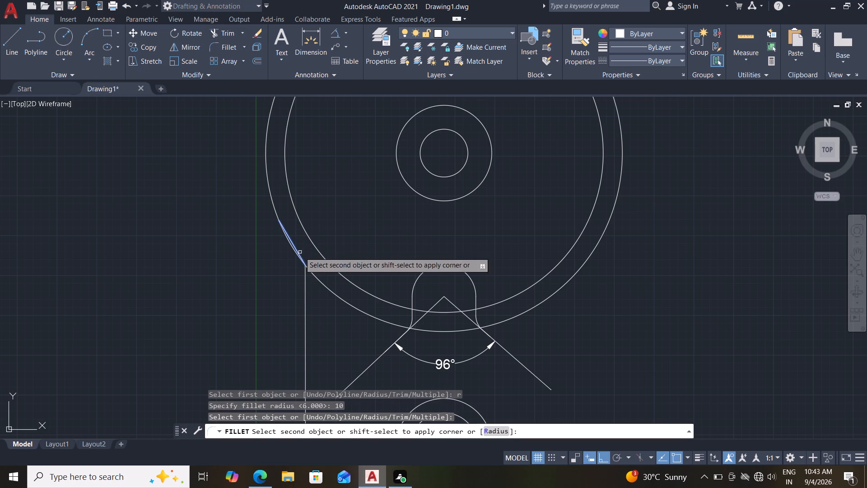
{"action": "left_click", "coordinate": [304, 287]}
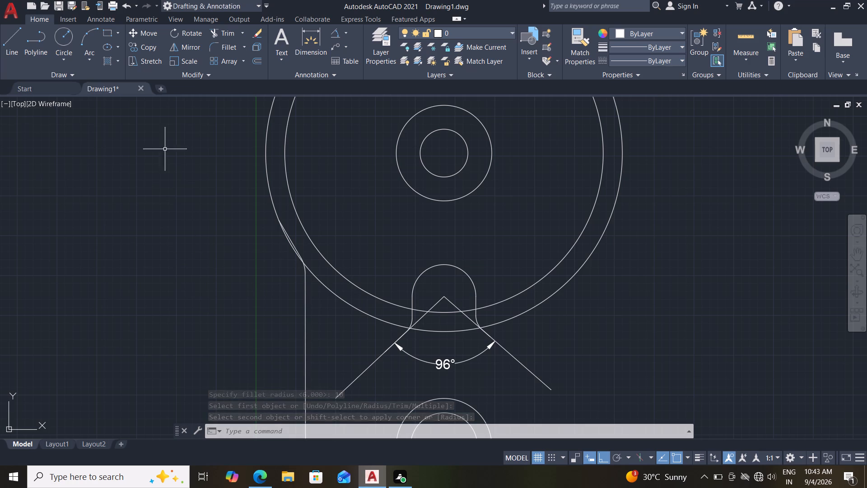
Trim away the slanted helper line and the leftover piece beyond the radius-56 circle, keeping the fillet below it.
{"action": "left_click", "coordinate": [227, 33]}
{"action": "scroll", "coordinate": [299, 225], "scroll_direction": "up", "scroll_amount": 2}
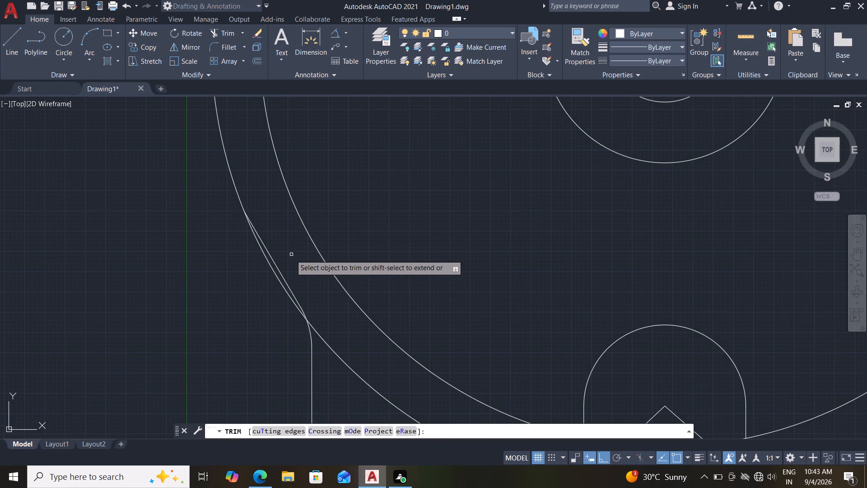
{"action": "left_click", "coordinate": [281, 272]}
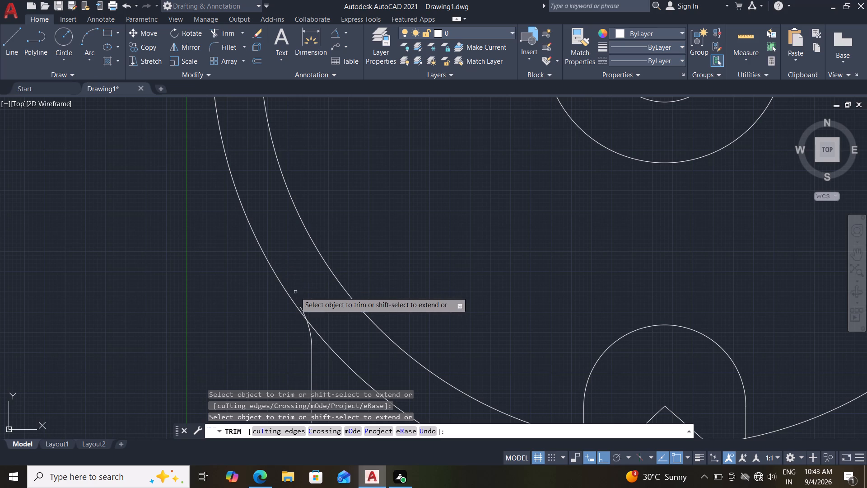
{"action": "left_click", "coordinate": [303, 308]}
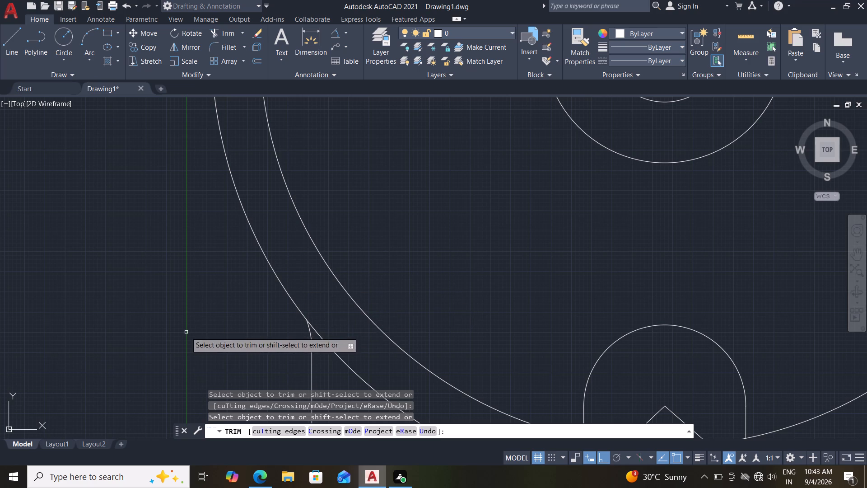
{"action": "key", "text": "Escape"}
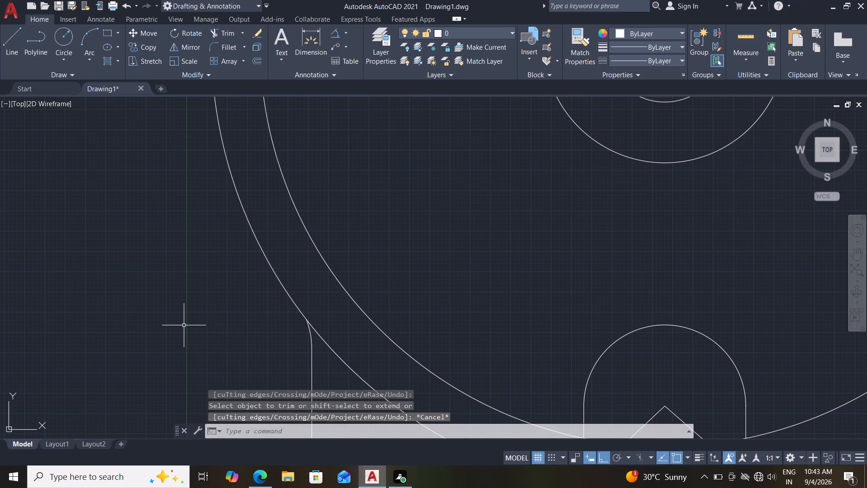
Draw a radius-10 circle tangent to the lower-left outer circle and the left side of the vertical line.
{"action": "scroll", "coordinate": [232, 320], "scroll_direction": "down", "scroll_amount": 3}
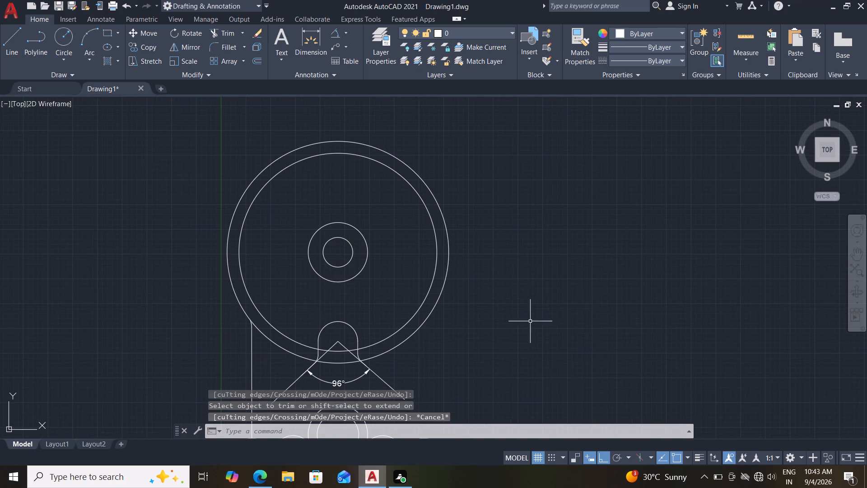
{"action": "middle_click_drag", "start_coordinate": [530, 321], "coordinate": [552, 197]}
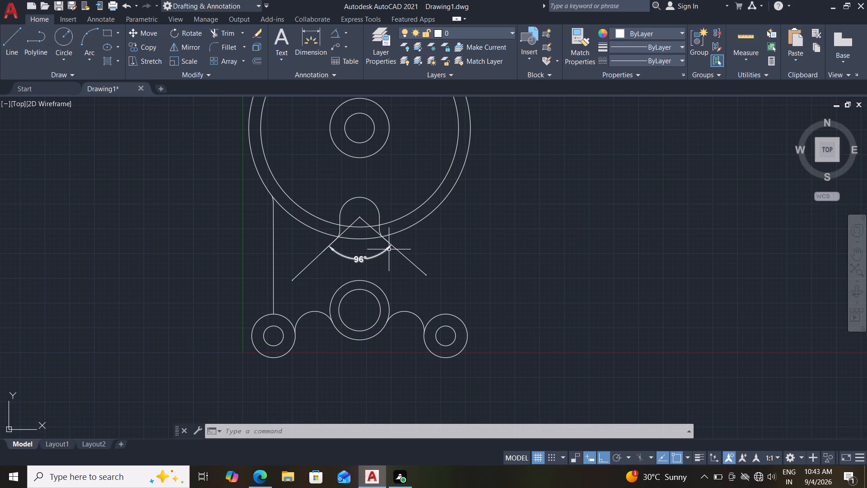
{"action": "scroll", "coordinate": [372, 263], "scroll_direction": "up", "scroll_amount": 1}
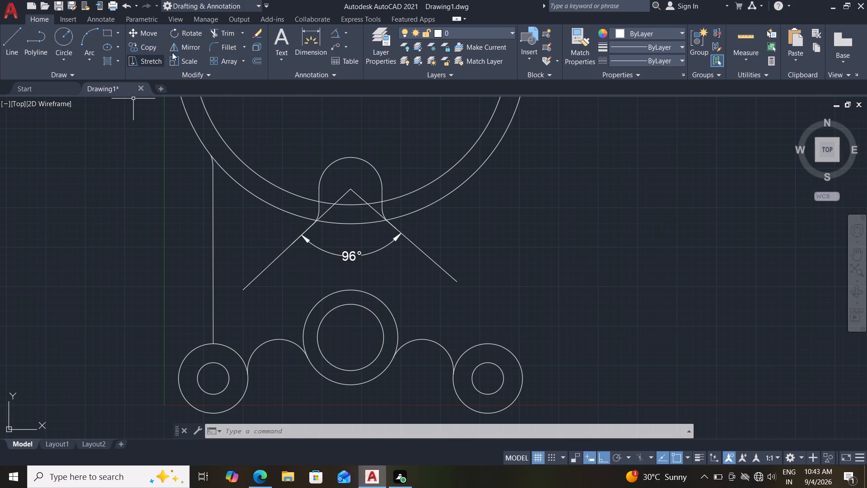
{"action": "left_click", "coordinate": [68, 64]}
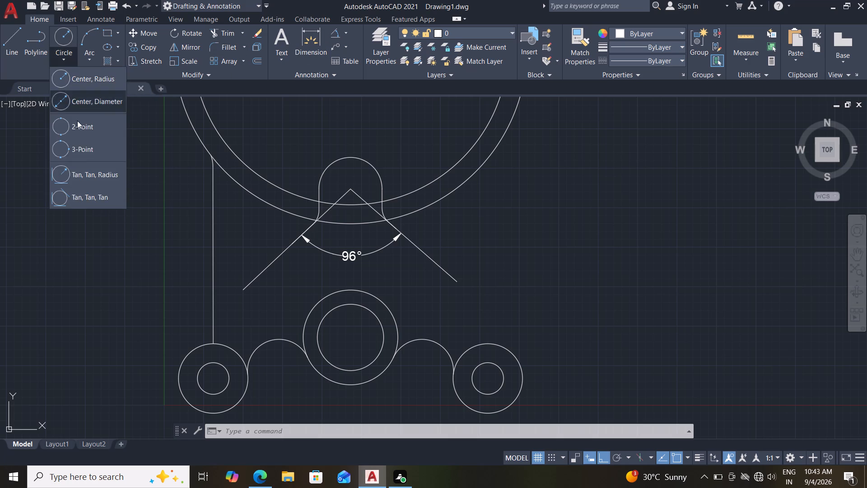
{"action": "left_click", "coordinate": [94, 177]}
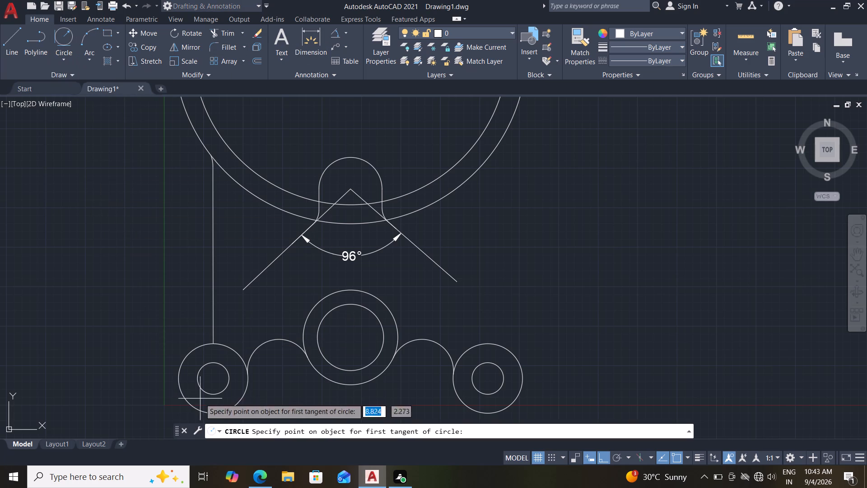
{"action": "left_click", "coordinate": [192, 349]}
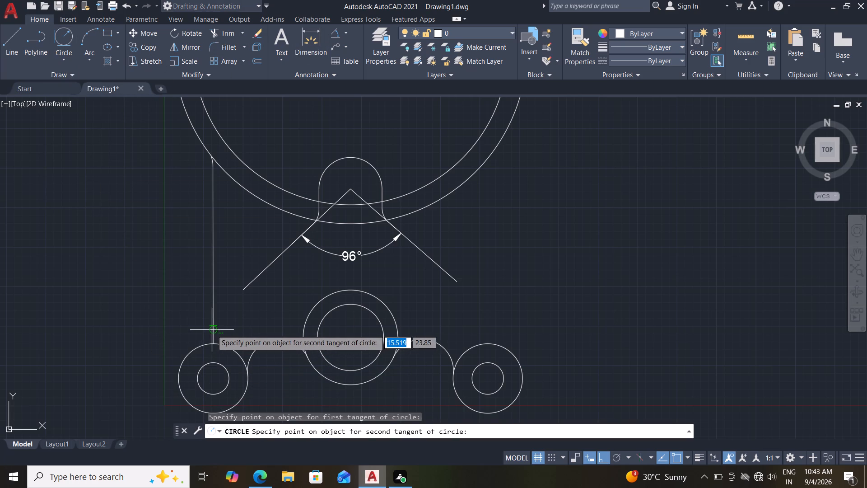
{"action": "left_click", "coordinate": [212, 330]}
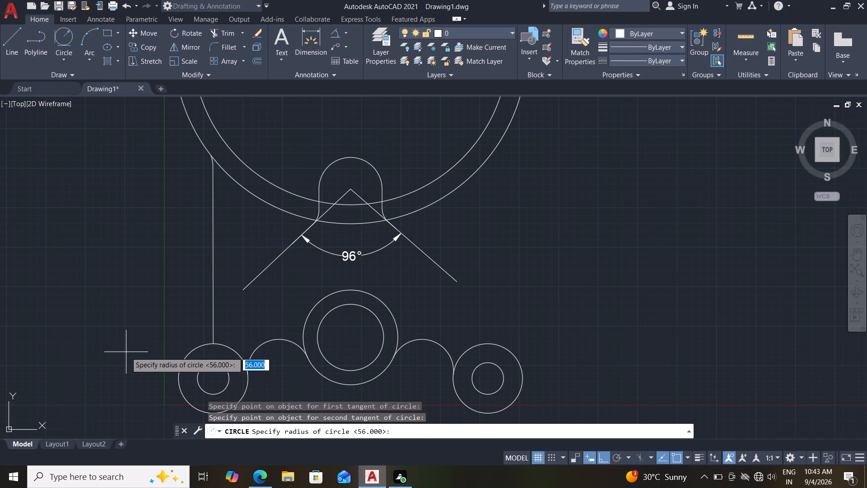
{"action": "type", "text": "10"}
{"action": "key", "text": "Return"}
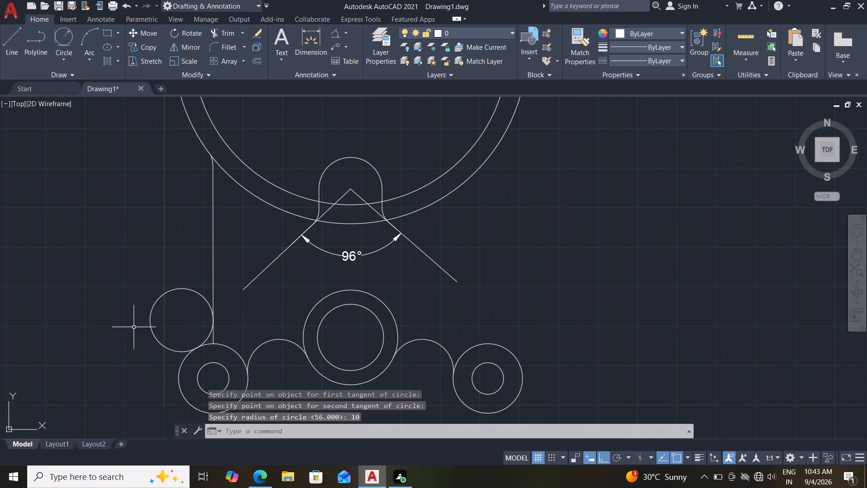
Trim the radius-10 tangent circle to its connecting arc and remove the vertical line's end below the tangent point.
{"action": "left_click", "coordinate": [218, 35]}
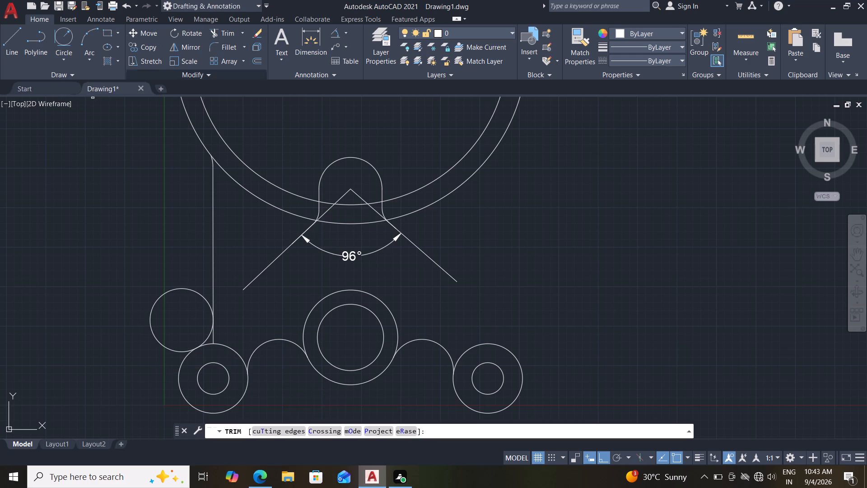
{"action": "left_click_drag", "start_coordinate": [88, 293], "coordinate": [170, 313]}
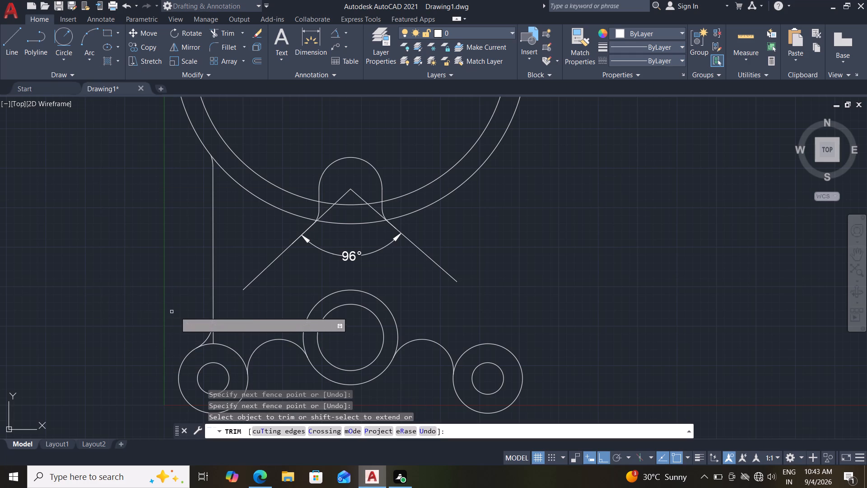
{"action": "scroll", "coordinate": [213, 340], "scroll_direction": "up", "scroll_amount": 2}
{"action": "left_click", "coordinate": [212, 338]}
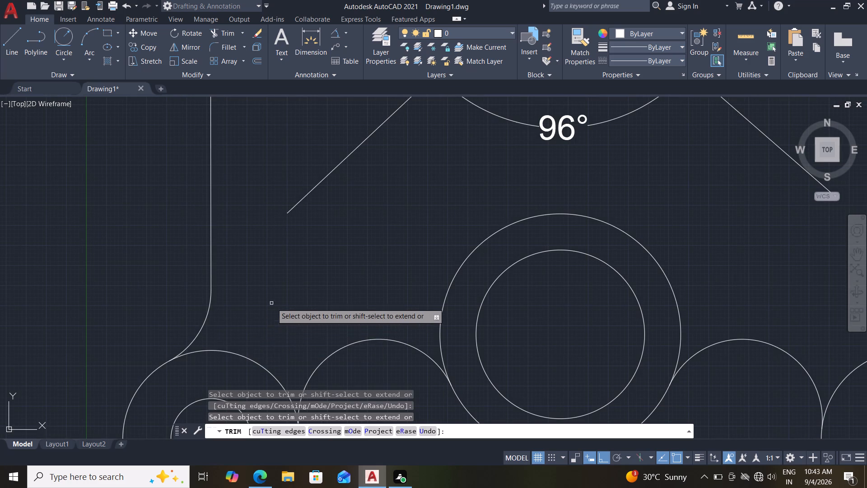
{"action": "scroll", "coordinate": [274, 303], "scroll_direction": "down", "scroll_amount": 4}
{"action": "key", "text": "Escape"}
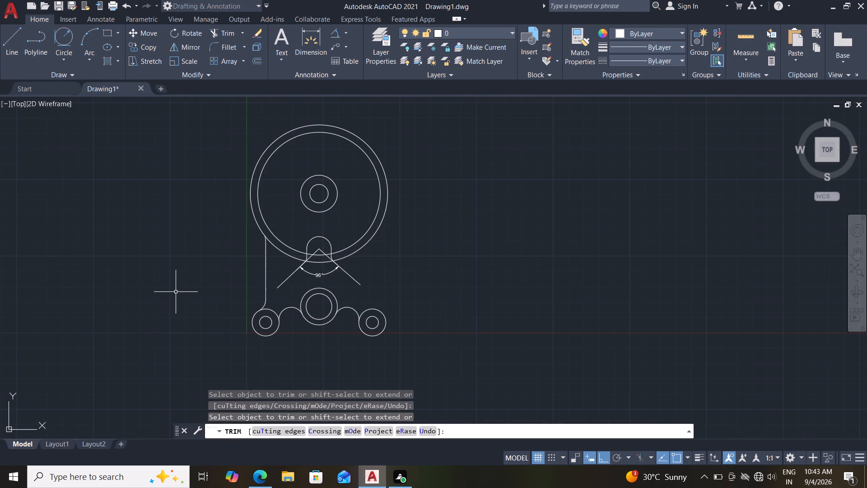
Mirror the left vertical line with its upper fillet and lower tangent arc about the part's vertical centreline, keeping the originals.
{"action": "scroll", "coordinate": [304, 298], "scroll_direction": "up", "scroll_amount": 2}
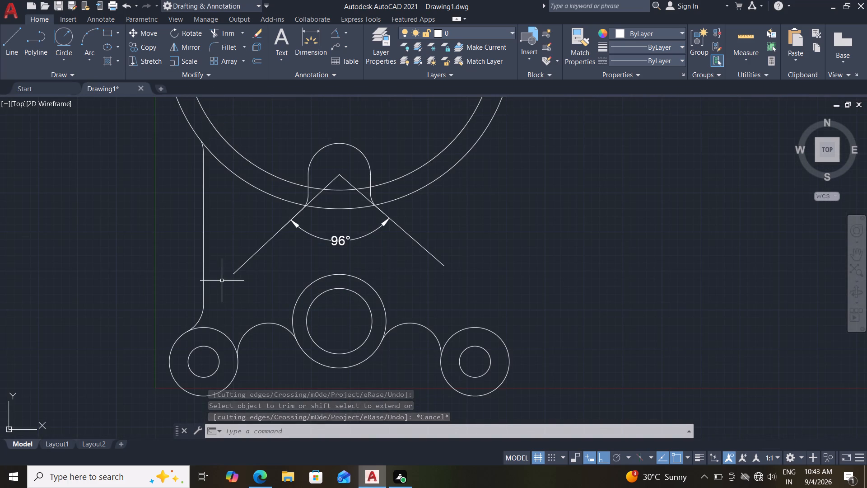
{"action": "left_click", "coordinate": [172, 44]}
{"action": "left_click", "coordinate": [202, 241]}
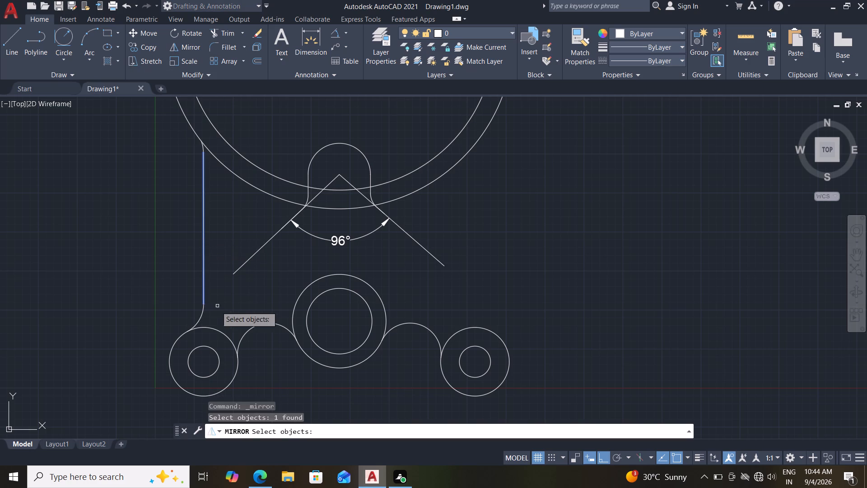
{"action": "left_click", "coordinate": [200, 317]}
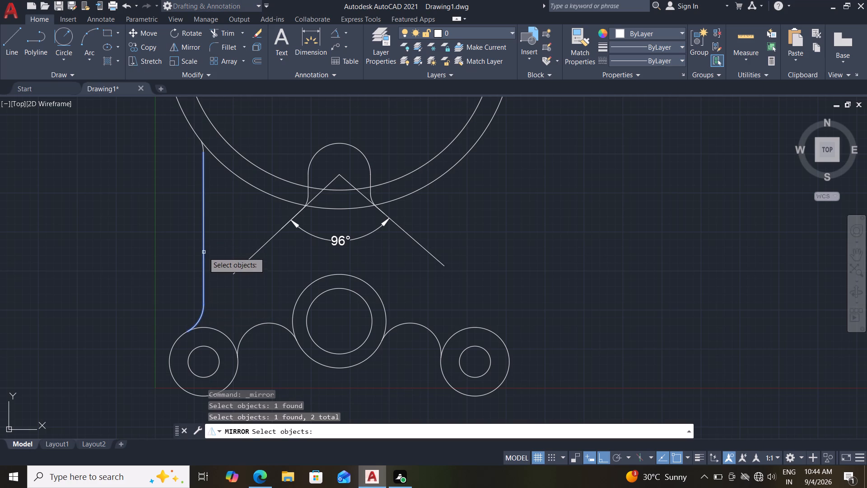
{"action": "left_click", "coordinate": [202, 151]}
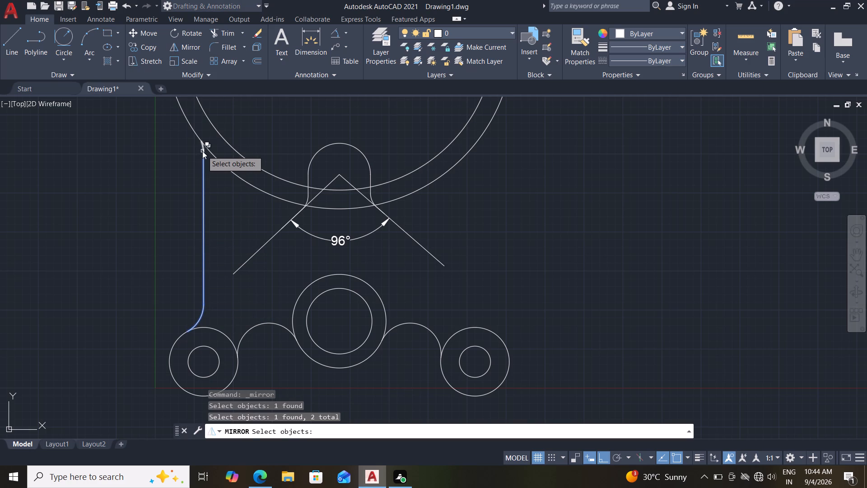
{"action": "left_click", "coordinate": [248, 192]}
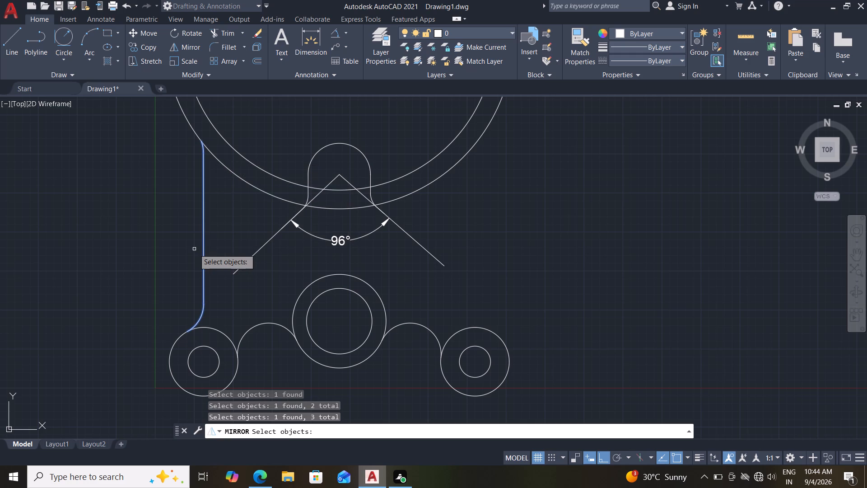
{"action": "key", "text": "Return"}
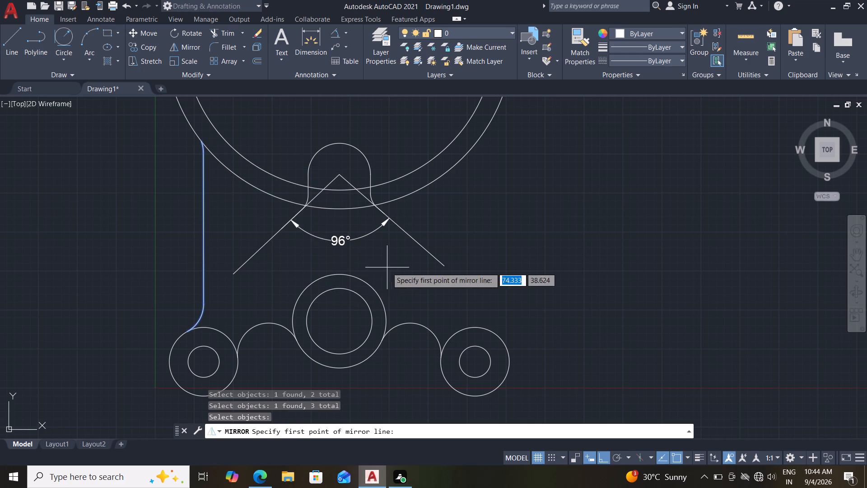
{"action": "left_click", "coordinate": [338, 319]}
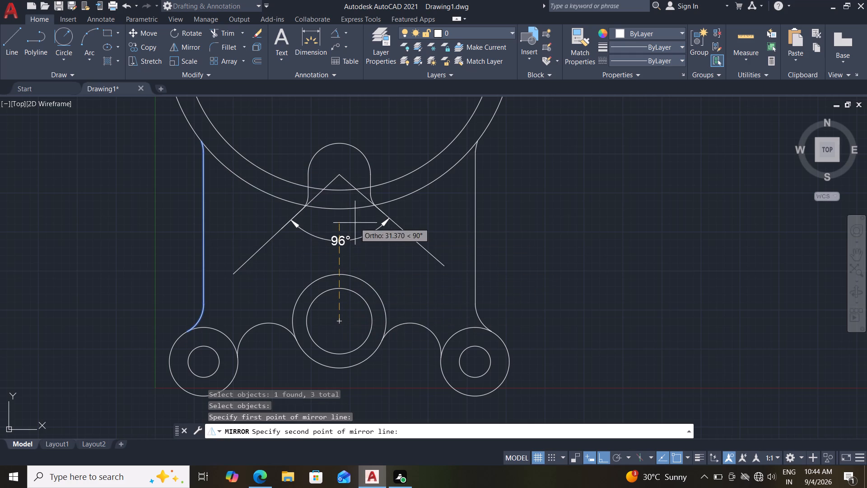
{"action": "left_click", "coordinate": [341, 174]}
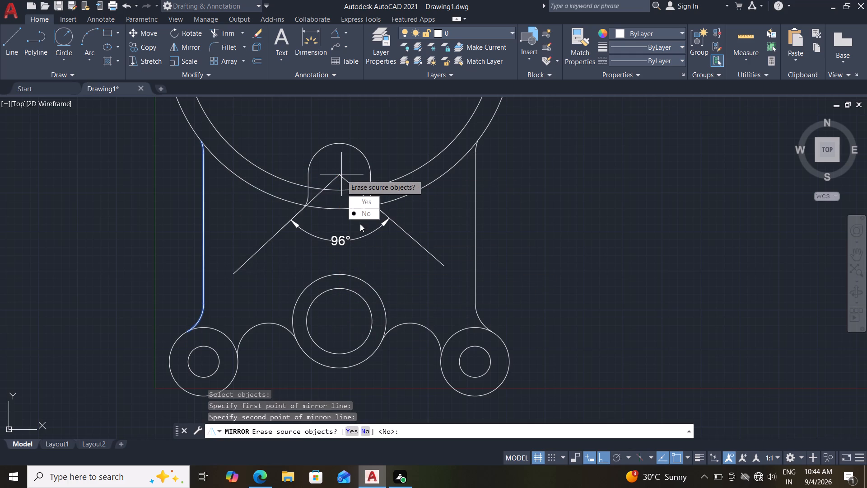
{"action": "left_click_drag", "start_coordinate": [364, 213], "coordinate": [341, 174]}
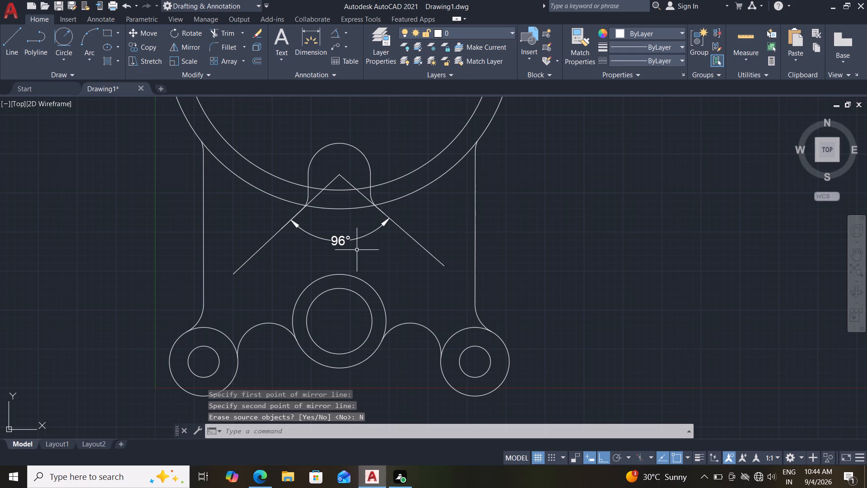
Trim away the large outer circle's lower portion between the two vertical side lines, including the piece across the slot.
{"action": "scroll", "coordinate": [565, 221], "scroll_direction": "down", "scroll_amount": 2}
{"action": "scroll", "coordinate": [564, 221], "scroll_direction": "up", "scroll_amount": 1}
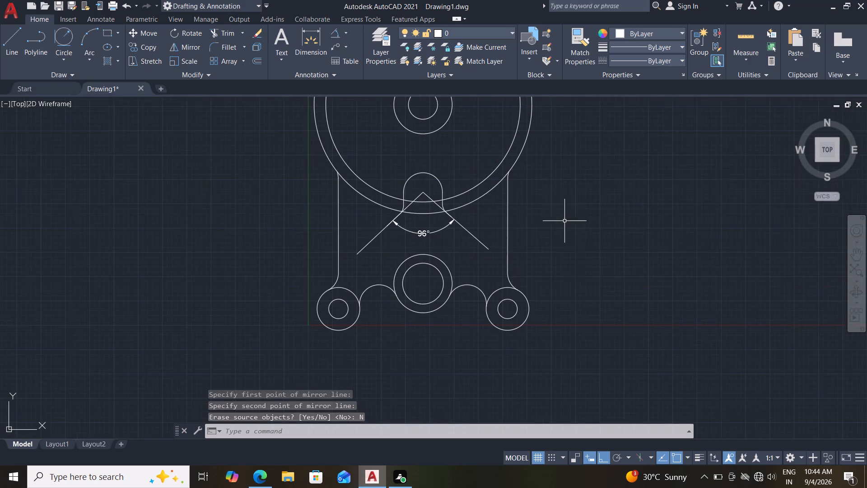
{"action": "middle_click_drag", "start_coordinate": [560, 206], "coordinate": [578, 265]}
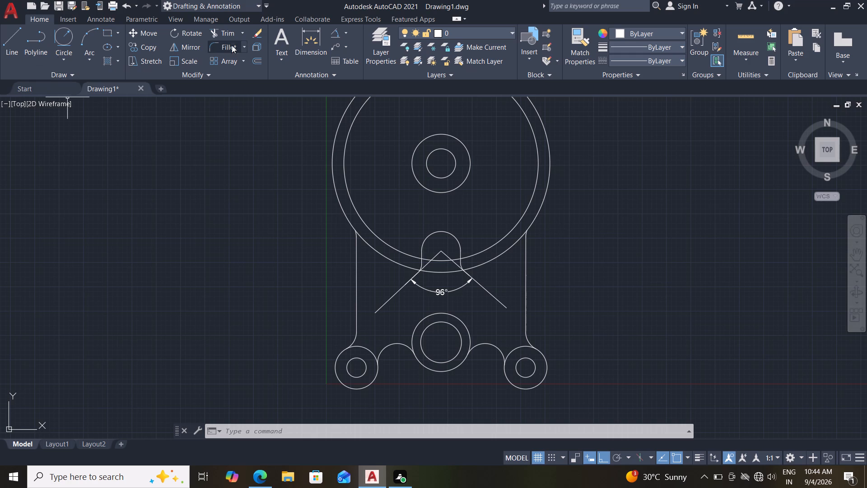
{"action": "left_click", "coordinate": [229, 33]}
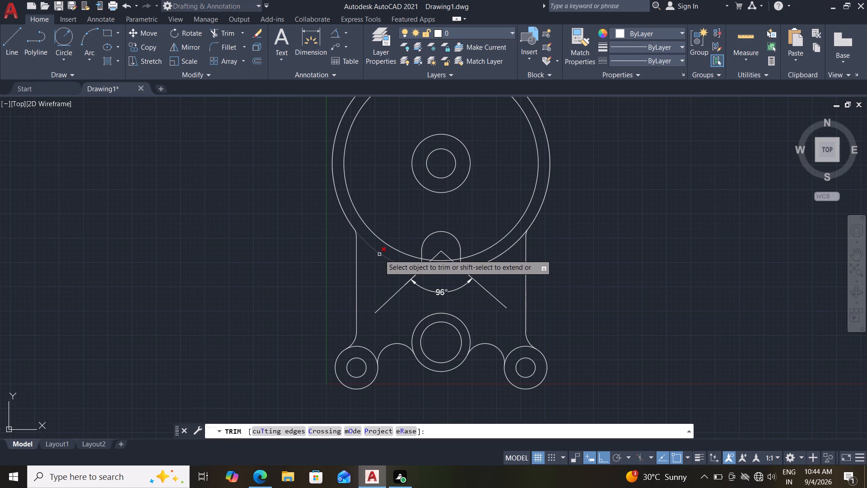
{"action": "left_click", "coordinate": [379, 254]}
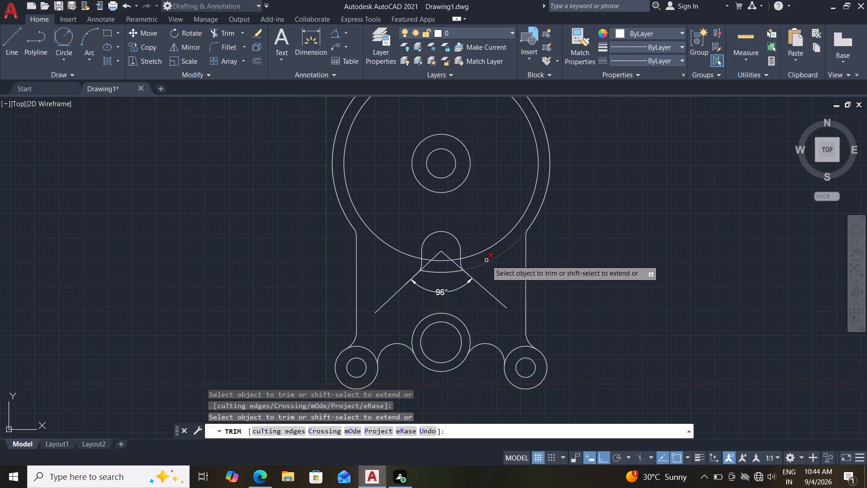
{"action": "left_click", "coordinate": [486, 260]}
{"action": "left_click", "coordinate": [448, 272]}
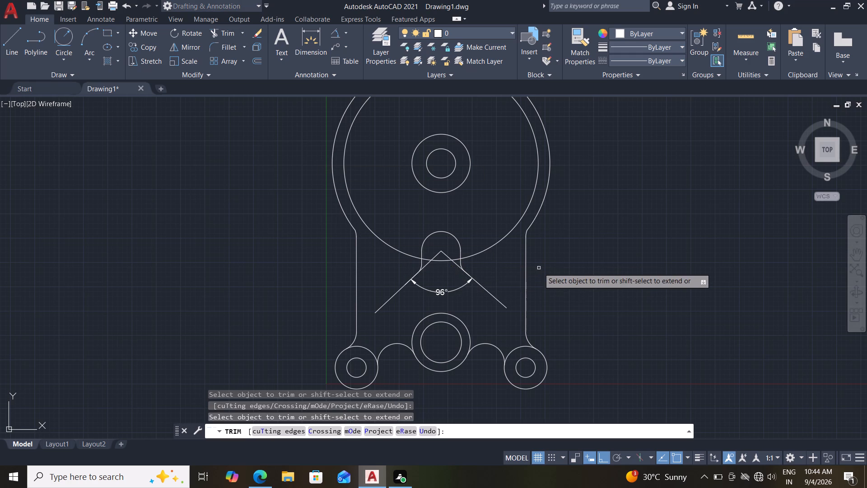
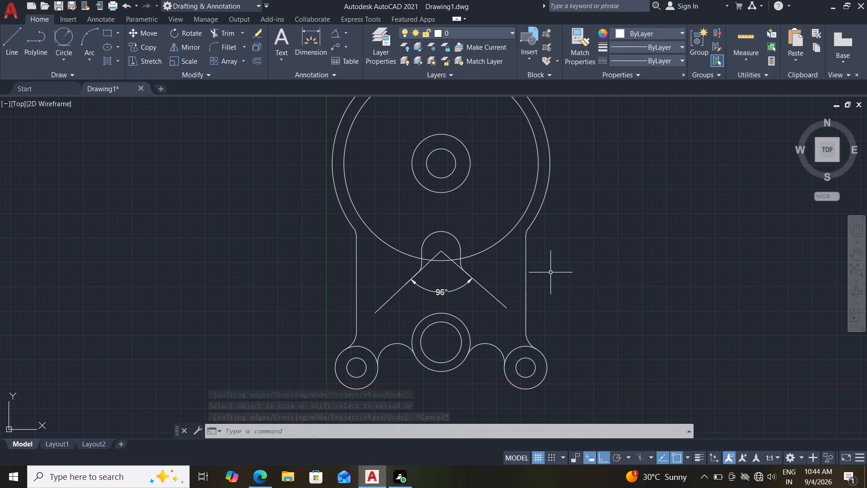
Trim the left 96° angled line above its fillet, removing the portion up to the apex and the leftover stub.
{"action": "scroll", "coordinate": [446, 285], "scroll_direction": "up", "scroll_amount": 1}
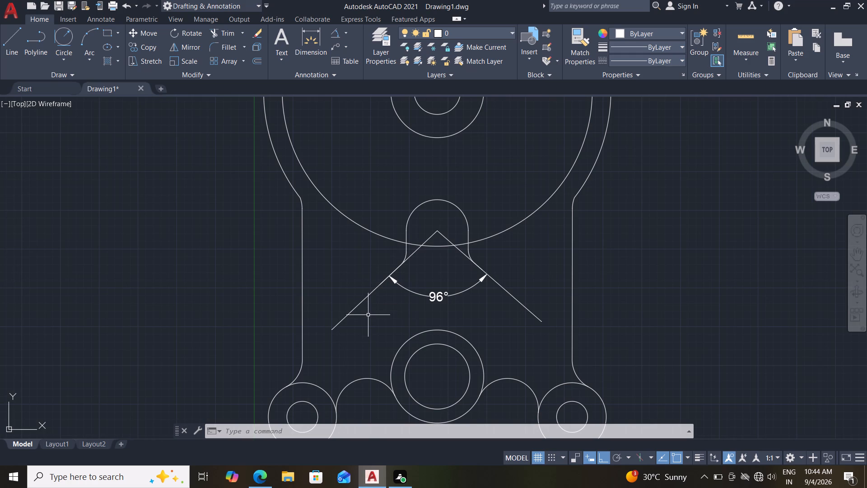
{"action": "left_click", "coordinate": [228, 37]}
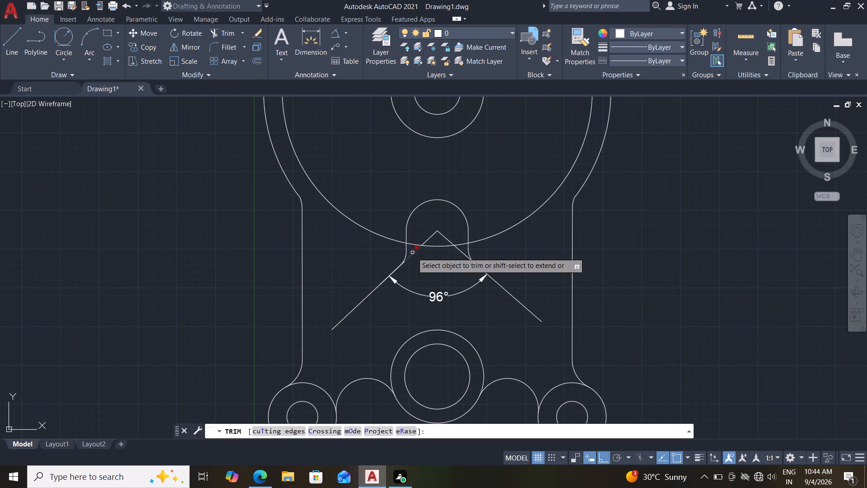
{"action": "left_click", "coordinate": [412, 253]}
{"action": "scroll", "coordinate": [419, 273], "scroll_direction": "up", "scroll_amount": 1}
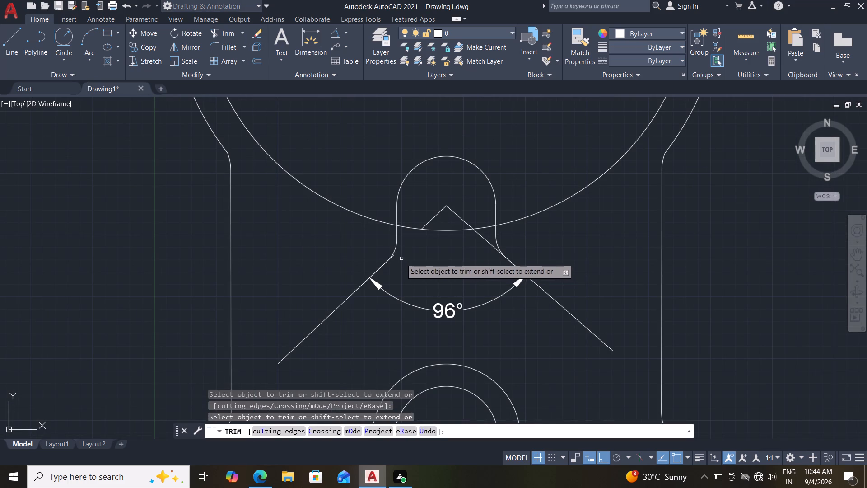
{"action": "left_click", "coordinate": [394, 257]}
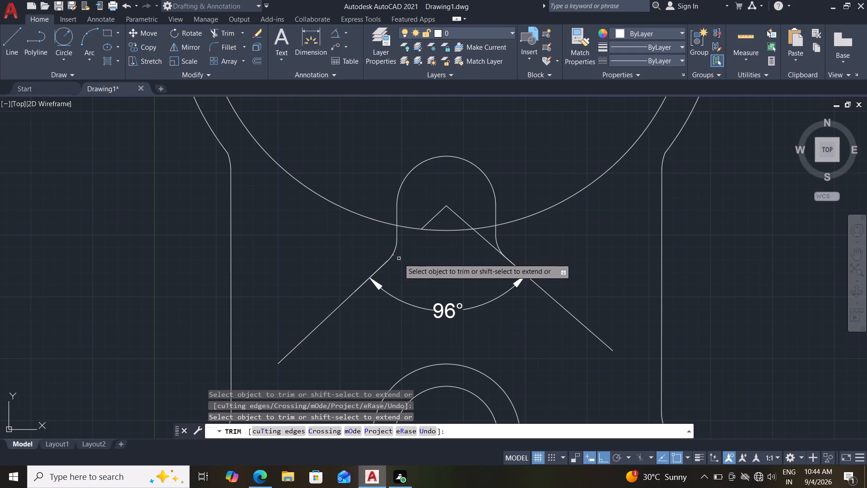
{"action": "scroll", "coordinate": [410, 246], "scroll_direction": "up", "scroll_amount": 1}
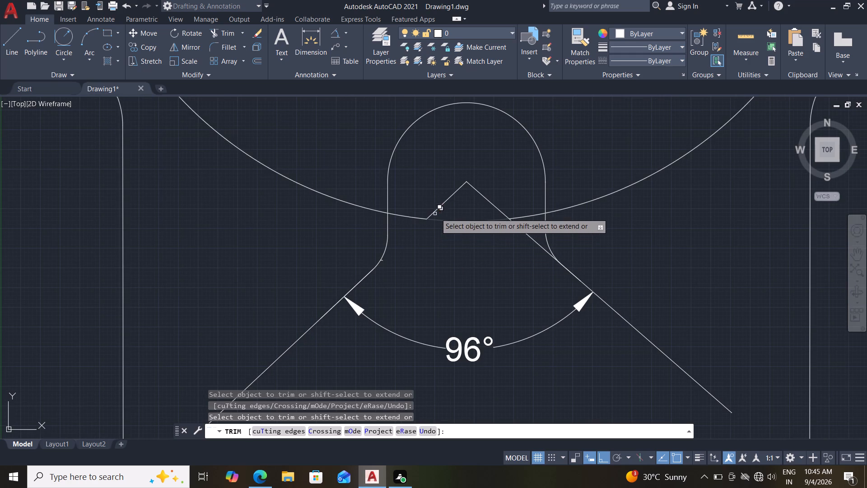
{"action": "left_click", "coordinate": [438, 210]}
{"action": "scroll", "coordinate": [380, 267], "scroll_direction": "up", "scroll_amount": 1}
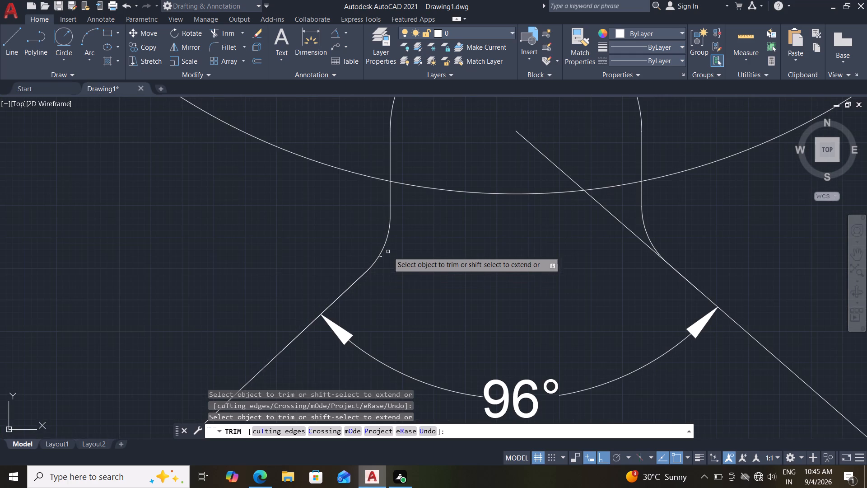
{"action": "left_click", "coordinate": [383, 258]}
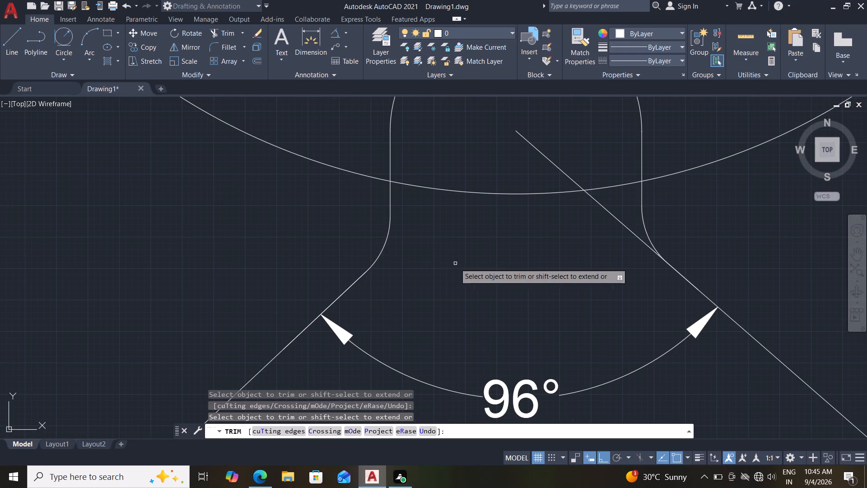
Trim the right 96° angled line above its fillet, removing the stub at the fillet and the remaining piece up to the apex.
{"action": "left_click", "coordinate": [640, 240]}
{"action": "scroll", "coordinate": [654, 267], "scroll_direction": "up", "scroll_amount": 2}
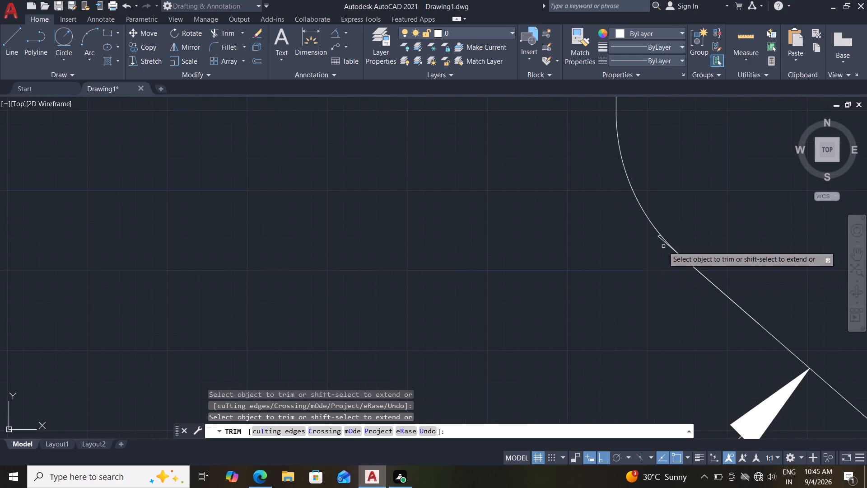
{"action": "left_click", "coordinate": [663, 243]}
{"action": "scroll", "coordinate": [661, 242], "scroll_direction": "up", "scroll_amount": 2}
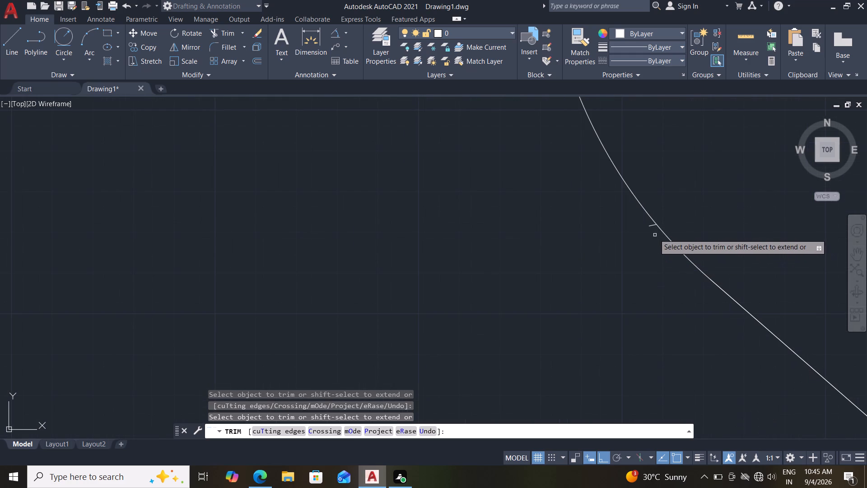
{"action": "left_click", "coordinate": [651, 228]}
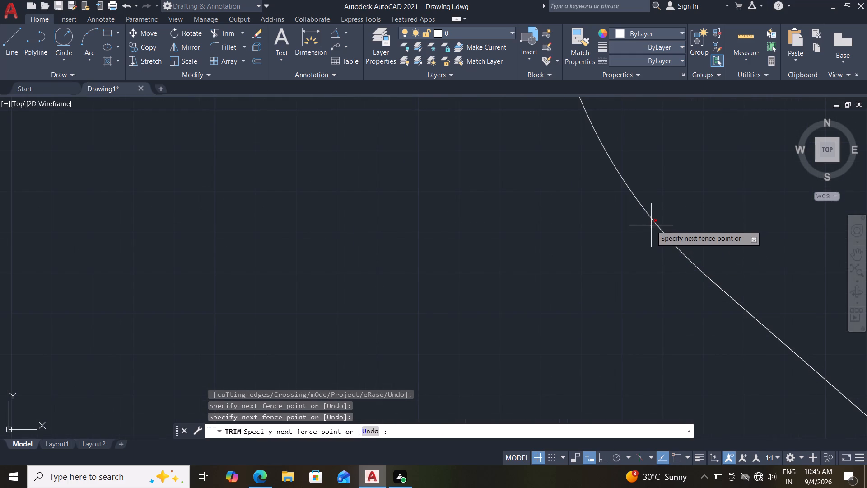
{"action": "left_click", "coordinate": [650, 225]}
{"action": "scroll", "coordinate": [516, 251], "scroll_direction": "down", "scroll_amount": 2}
{"action": "scroll", "coordinate": [516, 251], "scroll_direction": "up", "scroll_amount": 1}
{"action": "scroll", "coordinate": [484, 247], "scroll_direction": "down", "scroll_amount": 2}
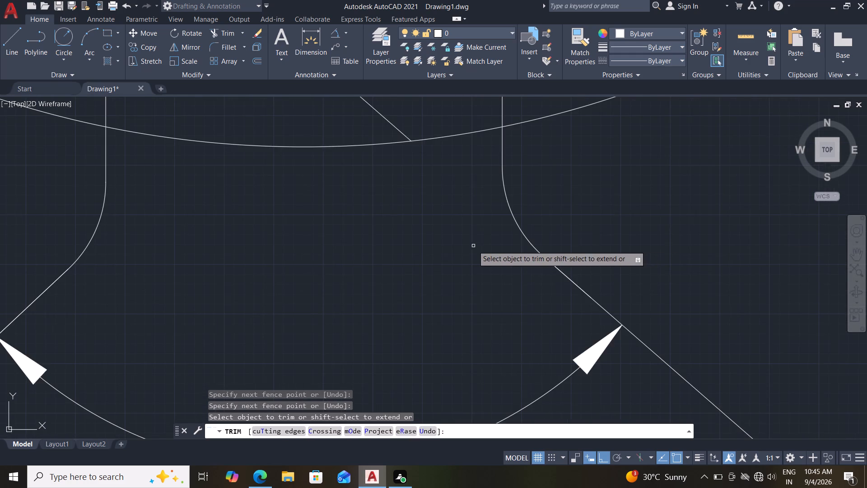
{"action": "scroll", "coordinate": [448, 231], "scroll_direction": "down", "scroll_amount": 1}
{"action": "middle_click_drag", "start_coordinate": [449, 239], "coordinate": [453, 268]}
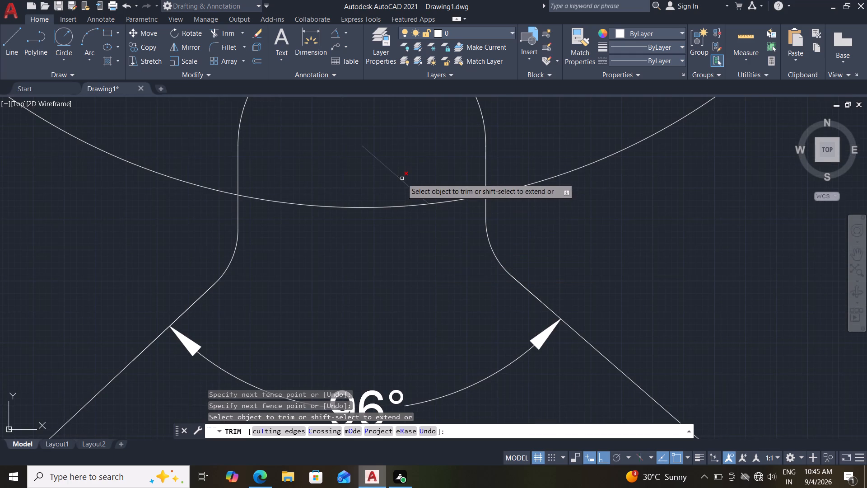
{"action": "left_click", "coordinate": [402, 178]}
{"action": "left_click", "coordinate": [363, 146]}
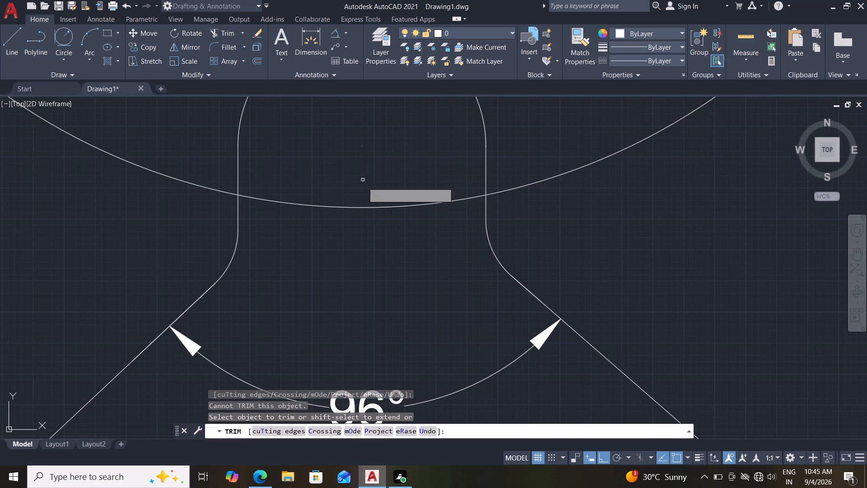
{"action": "key", "text": "Escape"}
{"action": "key", "text": "Escape"}
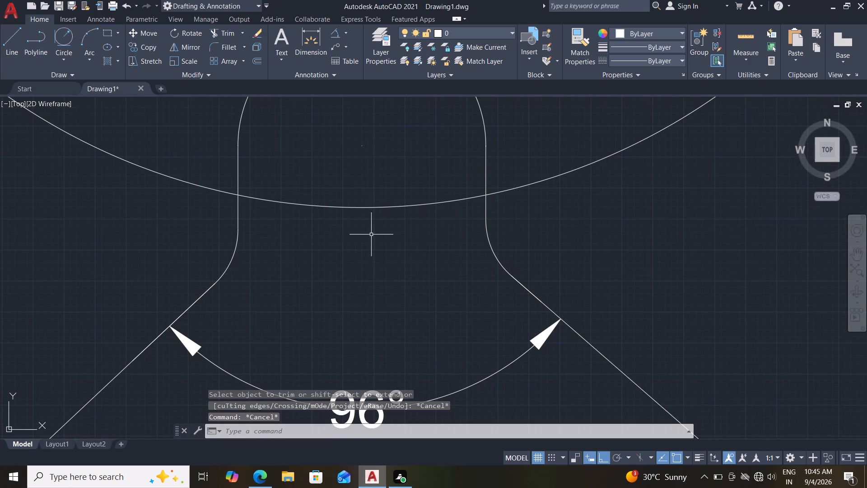
Offset the part's left vertical side line 6 mm inward.
{"action": "scroll", "coordinate": [364, 267], "scroll_direction": "down", "scroll_amount": 3}
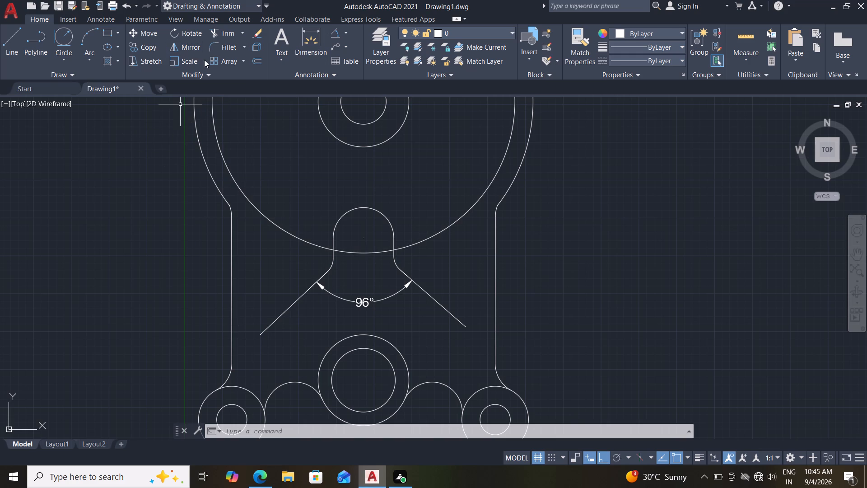
{"action": "key", "text": "o"}
{"action": "key", "text": "Return"}
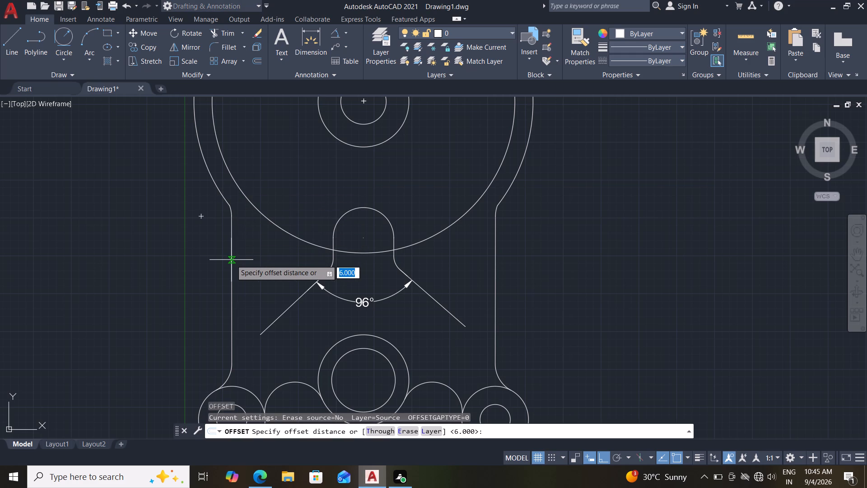
{"action": "key", "text": "Return"}
{"action": "left_click", "coordinate": [230, 260]}
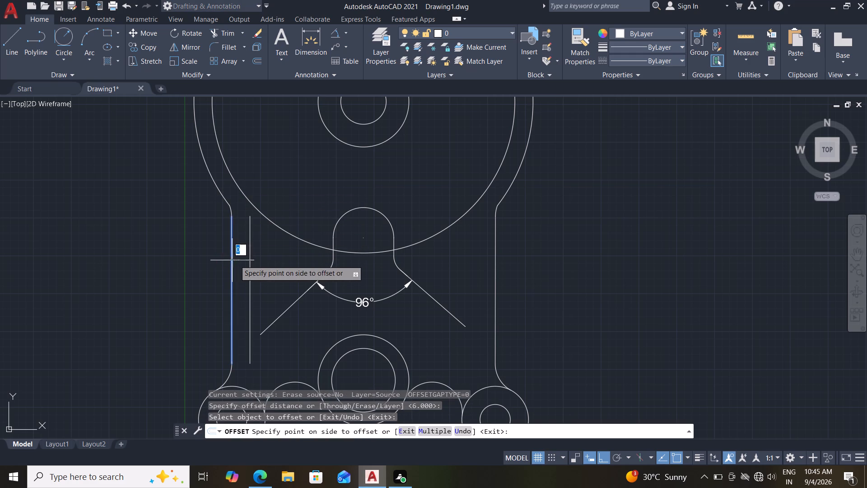
{"action": "left_click", "coordinate": [271, 260]}
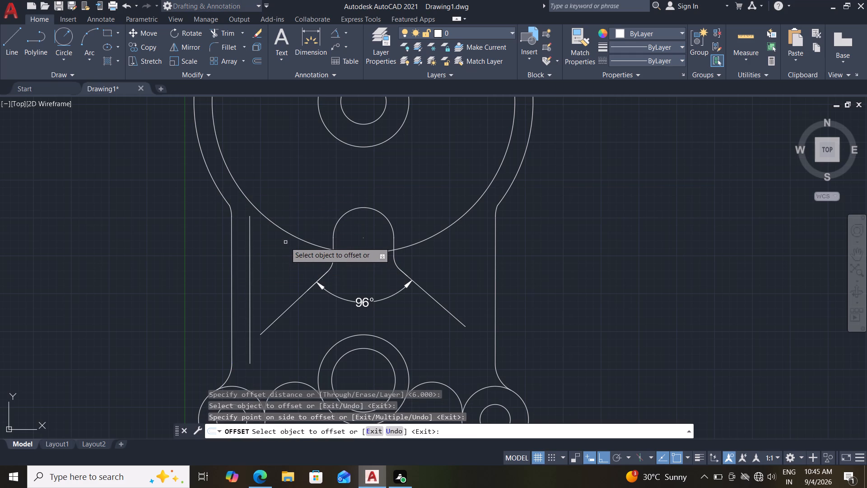
{"action": "key", "text": "Escape"}
Extend the left angled line of the 96° feature to the inner offset vertical line.
{"action": "type", "text": "ex"}
{"action": "key", "text": "Return"}
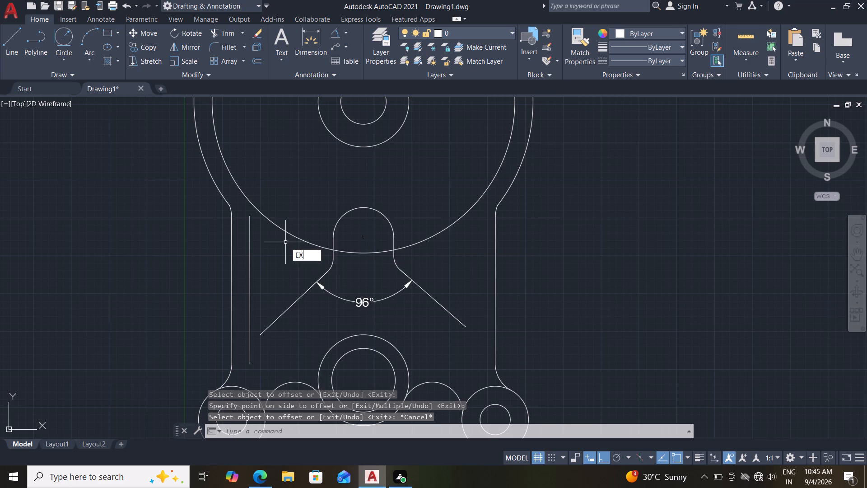
{"action": "left_click", "coordinate": [268, 326]}
{"action": "key", "text": "Escape"}
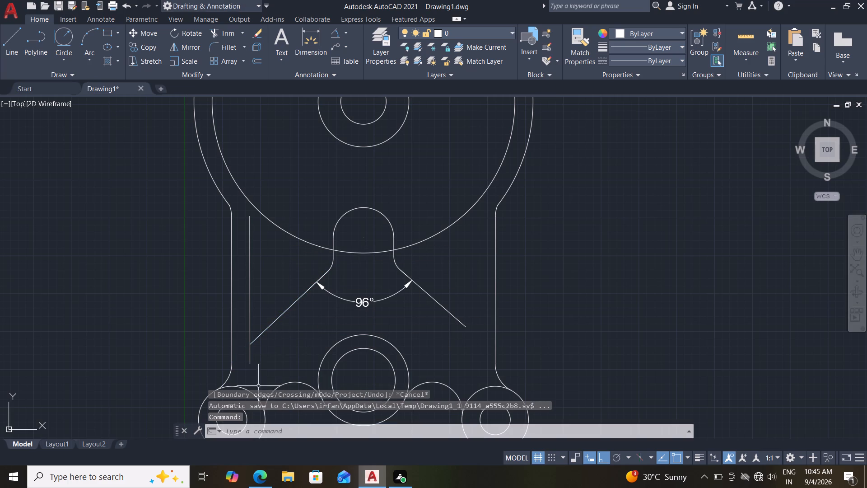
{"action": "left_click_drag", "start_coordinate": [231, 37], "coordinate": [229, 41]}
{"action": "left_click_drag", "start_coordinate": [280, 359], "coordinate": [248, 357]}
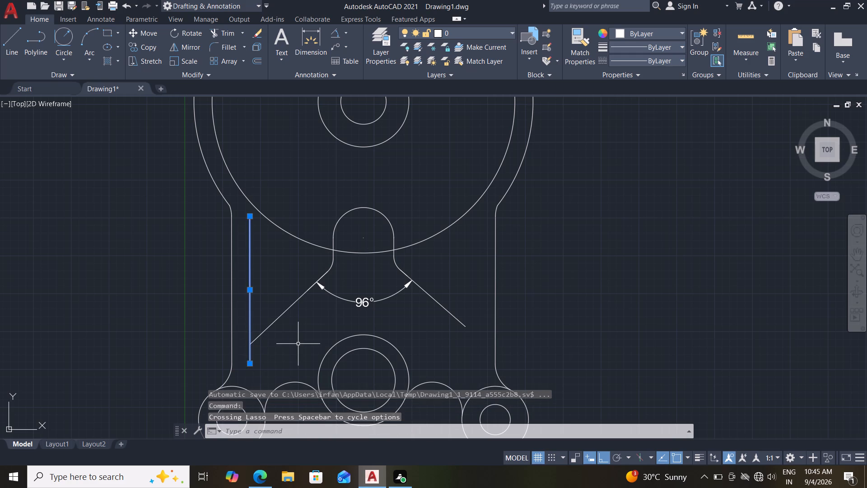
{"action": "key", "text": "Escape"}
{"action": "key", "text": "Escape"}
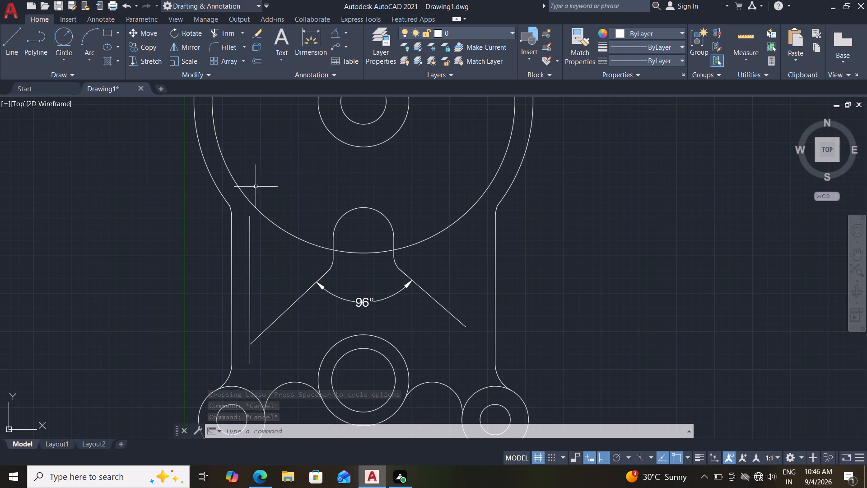
Trim the inner offset line's lower end below its intersection with the left angled line.
{"action": "left_click", "coordinate": [222, 31]}
{"action": "left_click_drag", "start_coordinate": [272, 358], "coordinate": [258, 356]}
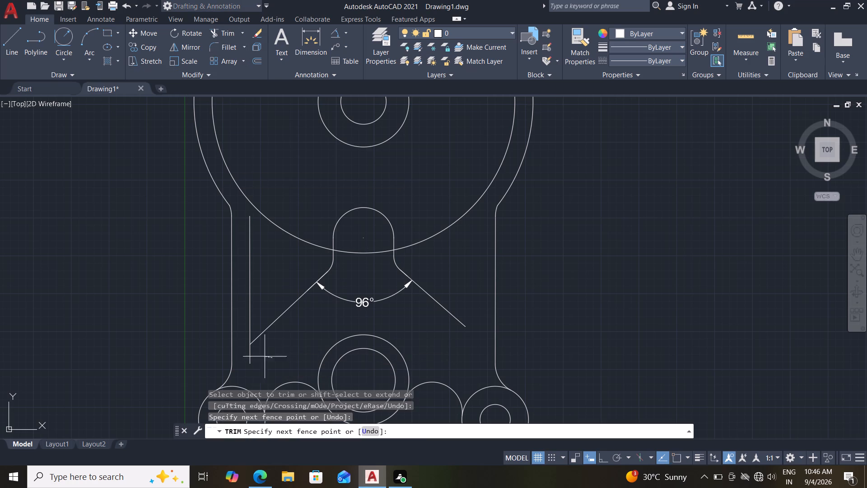
{"action": "left_click_drag", "start_coordinate": [258, 356], "coordinate": [240, 358]}
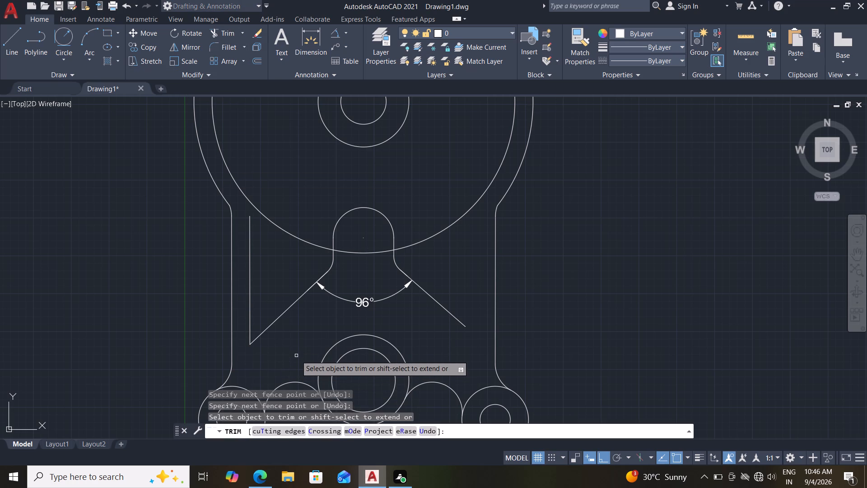
{"action": "key", "text": "Escape"}
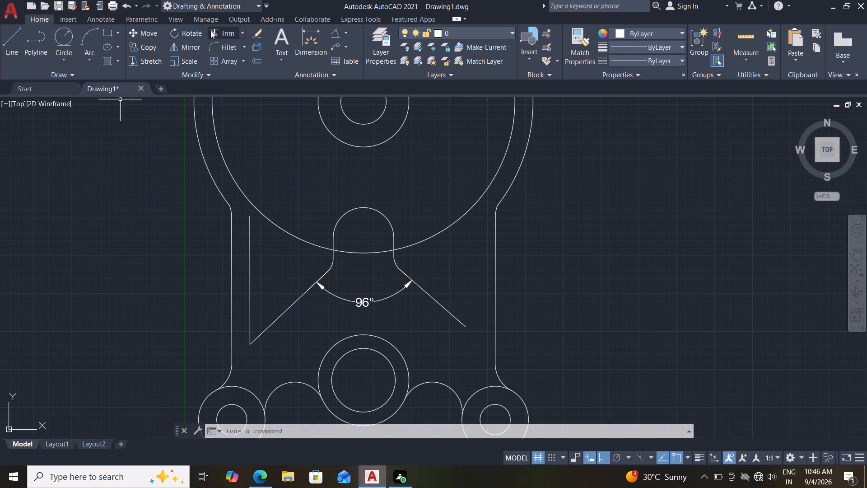
Fillet the corner between the inner offset vertical line and the left angled line with radius 5.
{"action": "left_click", "coordinate": [228, 50]}
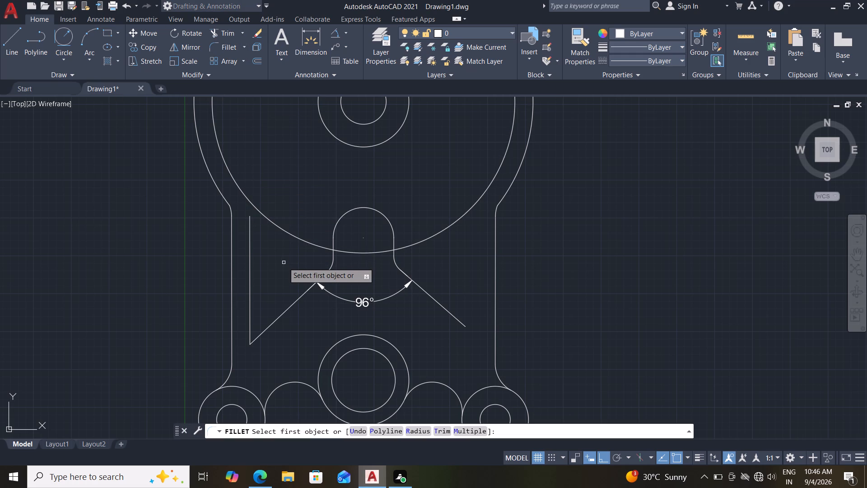
{"action": "key", "text": "r"}
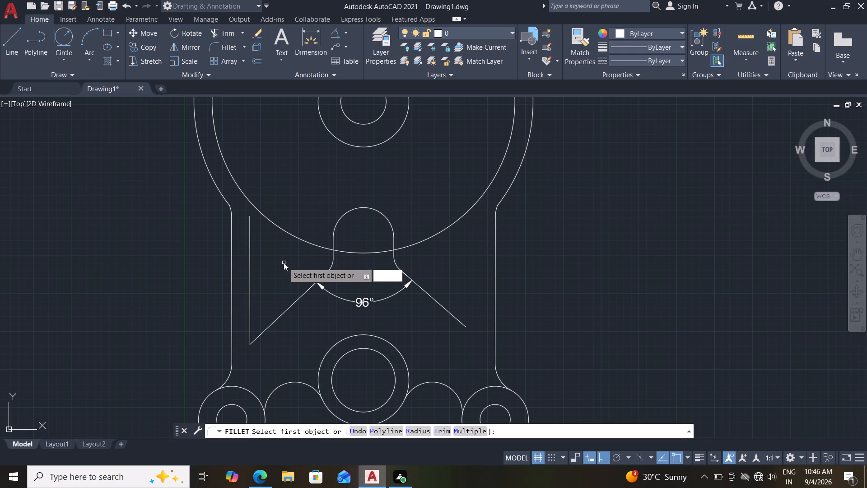
{"action": "key", "text": "Return"}
{"action": "type", "text": "10"}
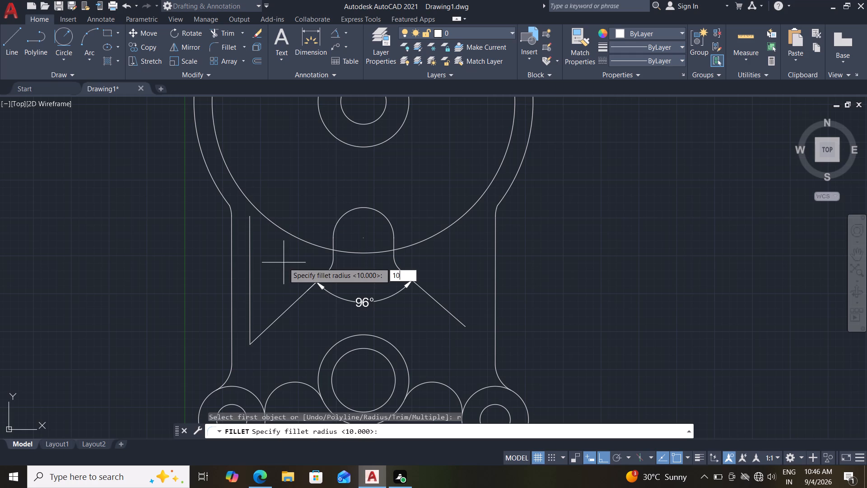
{"action": "key", "text": "Return"}
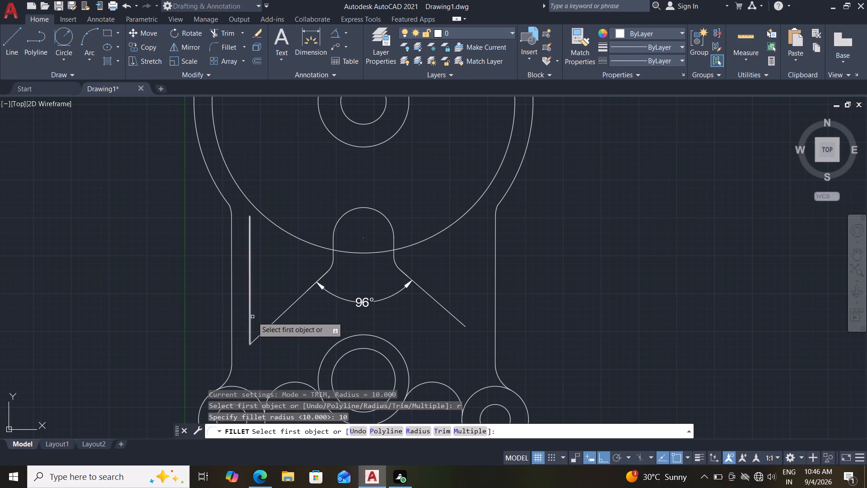
{"action": "left_click", "coordinate": [252, 317]}
{"action": "left_click", "coordinate": [250, 317]}
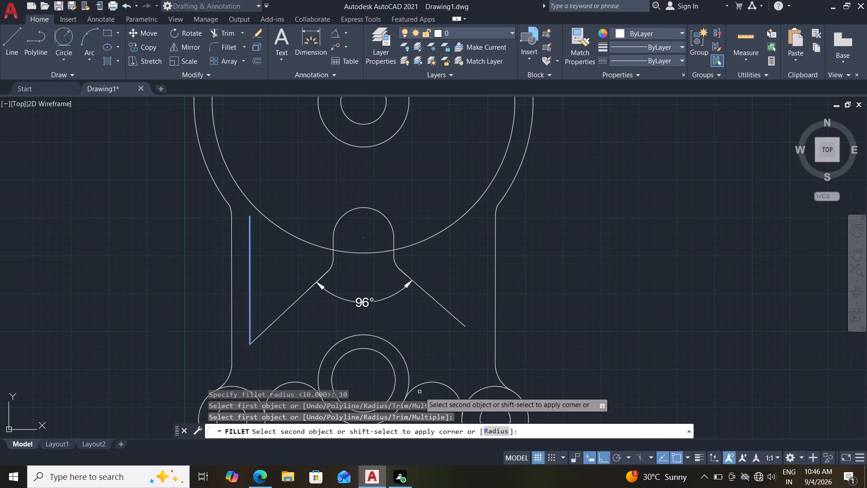
{"action": "left_click_drag", "start_coordinate": [496, 431], "coordinate": [493, 427]}
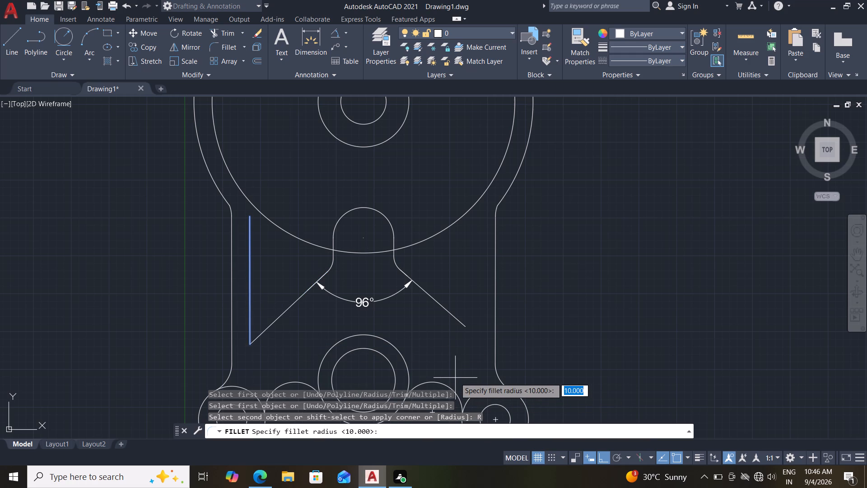
{"action": "key", "text": "5"}
{"action": "key", "text": "Return"}
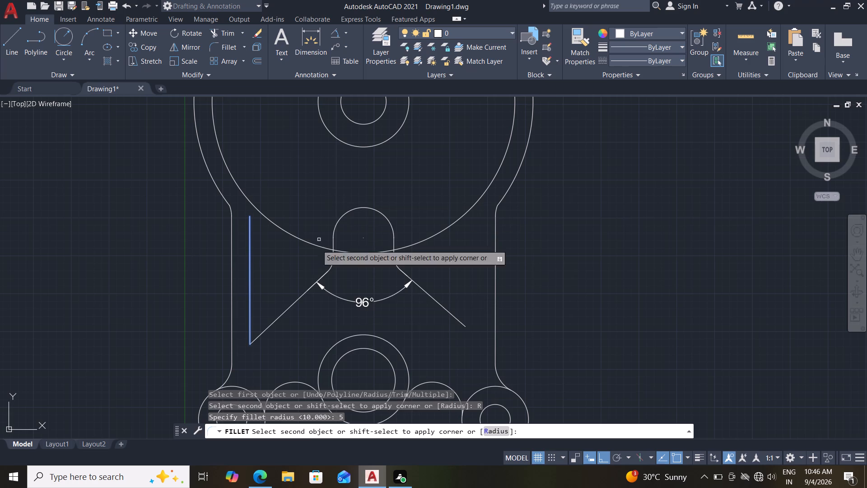
{"action": "left_click", "coordinate": [268, 326]}
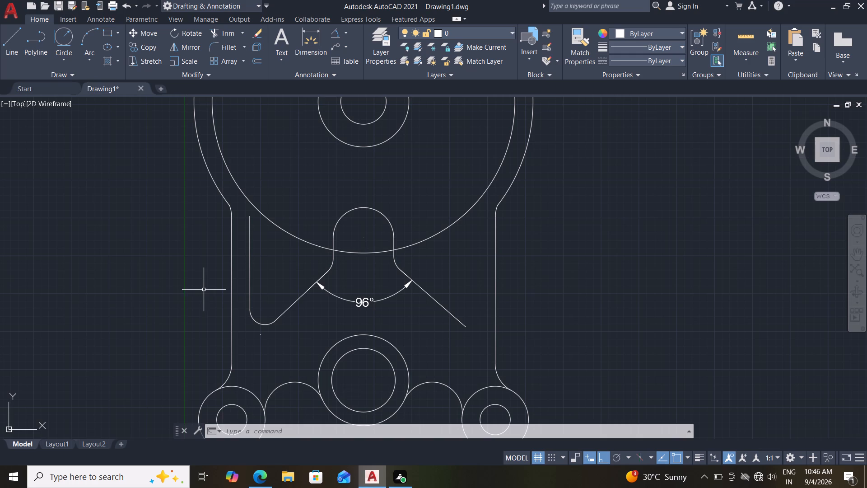
Extend the upper end of the left inner offset vertical line to the large inner circle.
{"action": "scroll", "coordinate": [196, 305], "scroll_direction": "down", "scroll_amount": 1}
{"action": "scroll", "coordinate": [195, 304], "scroll_direction": "up", "scroll_amount": 1}
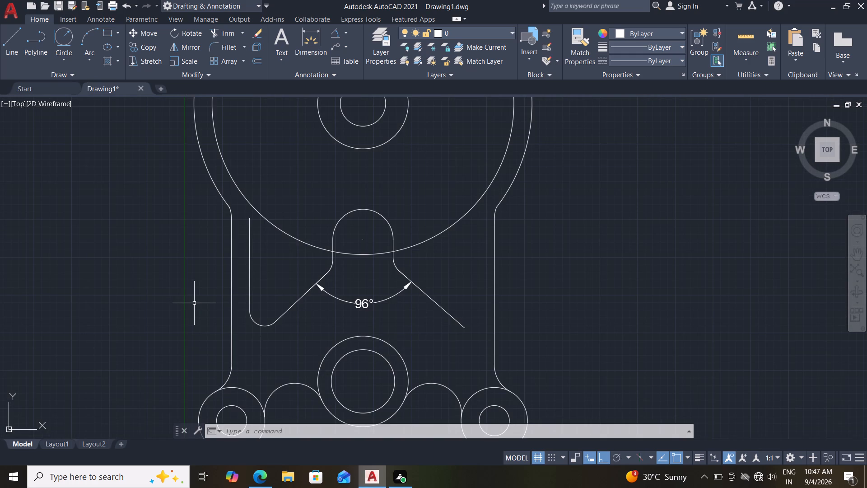
{"action": "type", "text": "ex"}
{"action": "key", "text": "Return"}
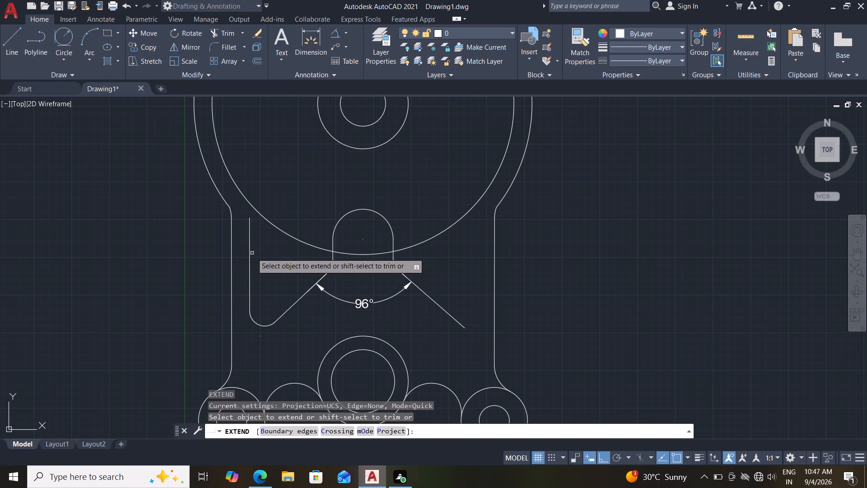
{"action": "left_click", "coordinate": [251, 253]}
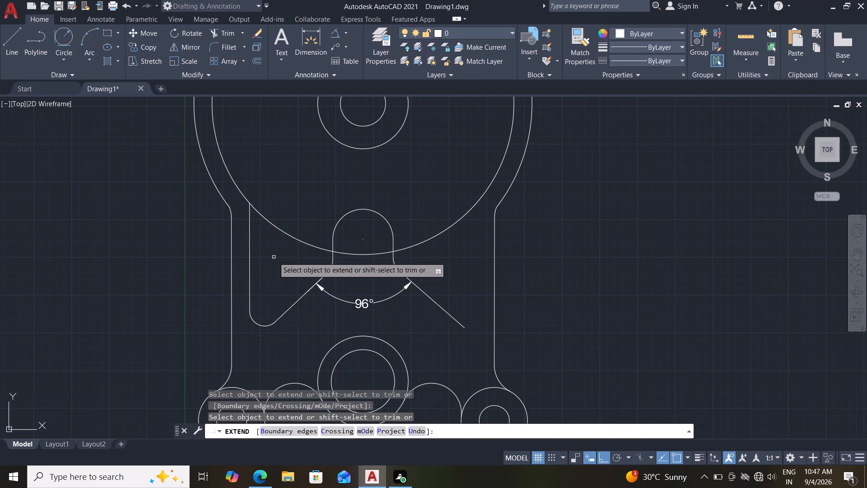
{"action": "key", "text": "Escape"}
{"action": "key", "text": "Escape"}
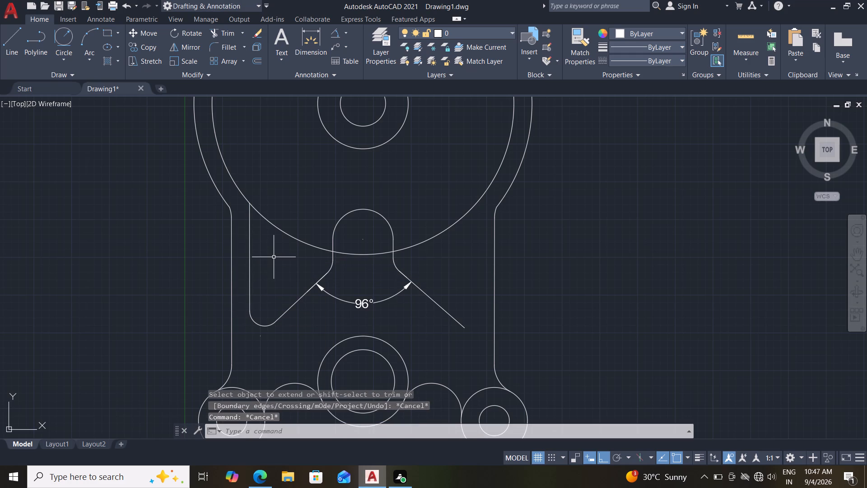
Mirror the left inner vertical line and its fillet arc about the part's vertical centreline, keeping the source objects.
{"action": "scroll", "coordinate": [346, 191], "scroll_direction": "down", "scroll_amount": 2}
{"action": "scroll", "coordinate": [360, 195], "scroll_direction": "up", "scroll_amount": 1}
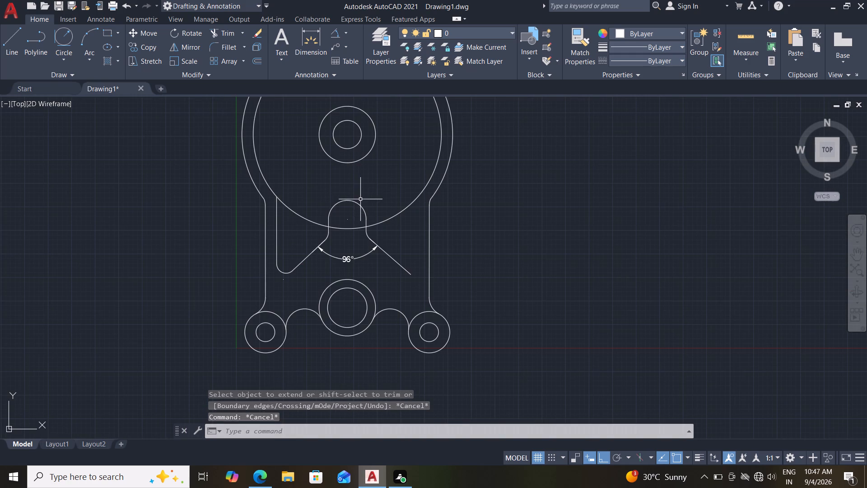
{"action": "middle_click_drag", "start_coordinate": [385, 179], "coordinate": [397, 208]}
{"action": "scroll", "coordinate": [353, 225], "scroll_direction": "up", "scroll_amount": 1}
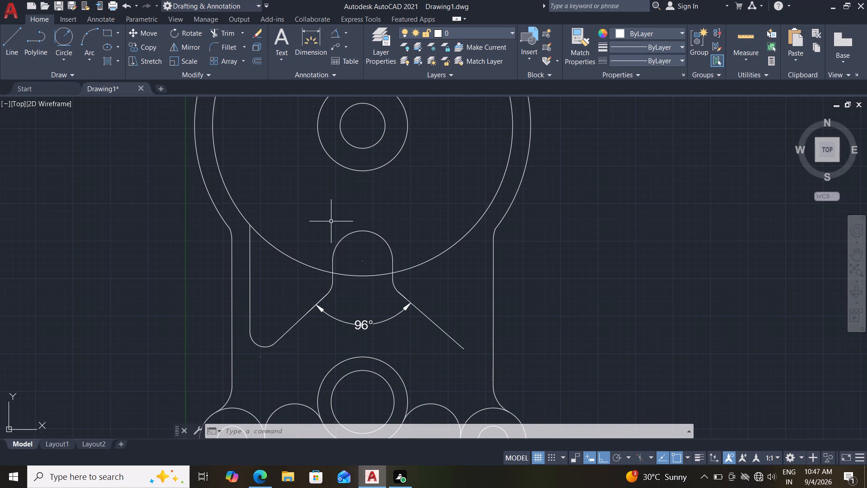
{"action": "left_click", "coordinate": [261, 348]}
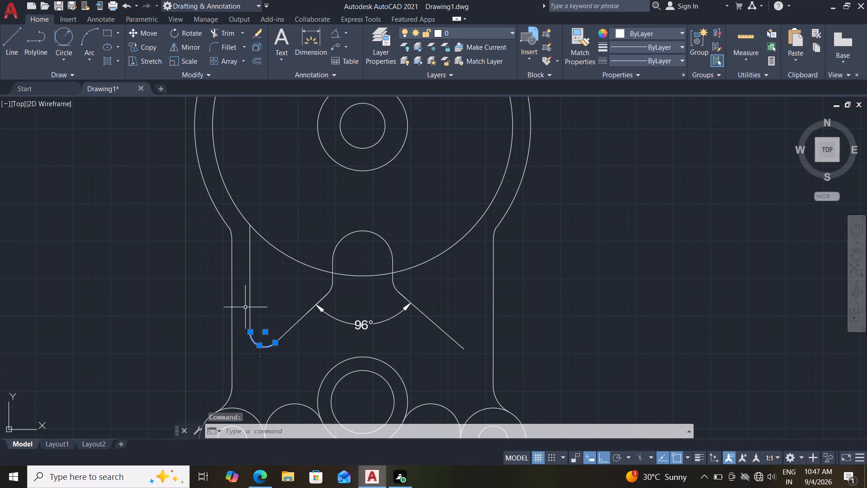
{"action": "left_click", "coordinate": [250, 303]}
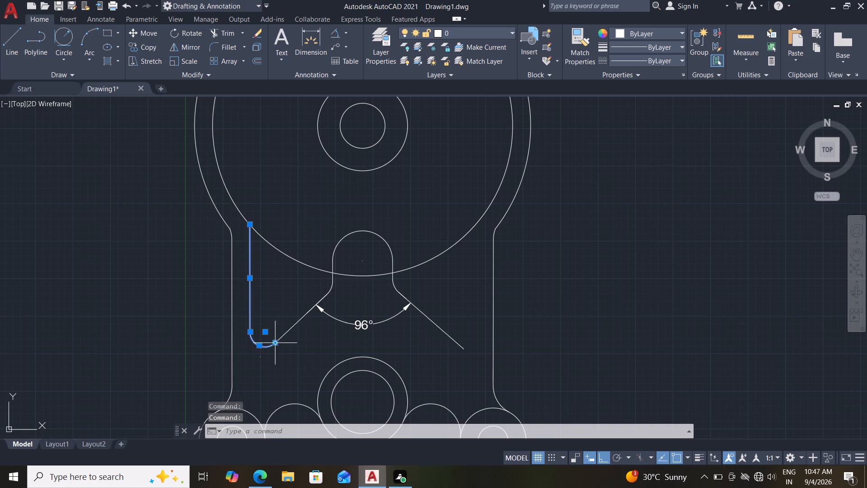
{"action": "type", "text": "mi"}
{"action": "key", "text": "Return"}
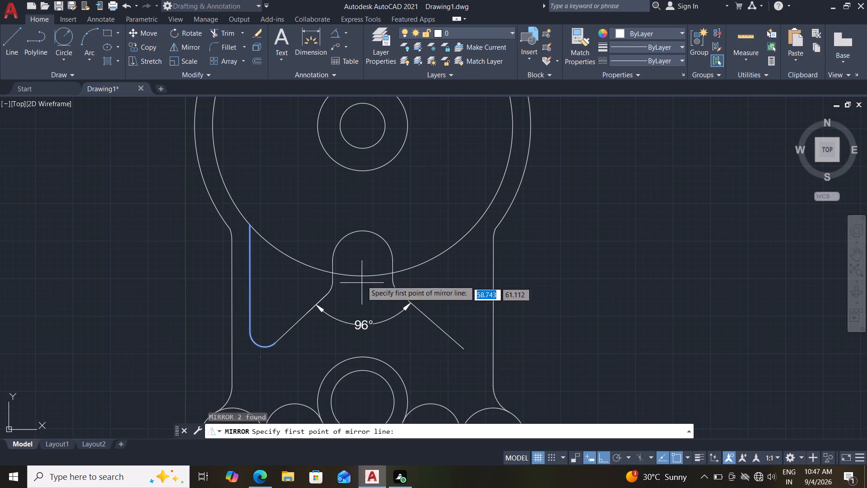
{"action": "left_click", "coordinate": [364, 261]}
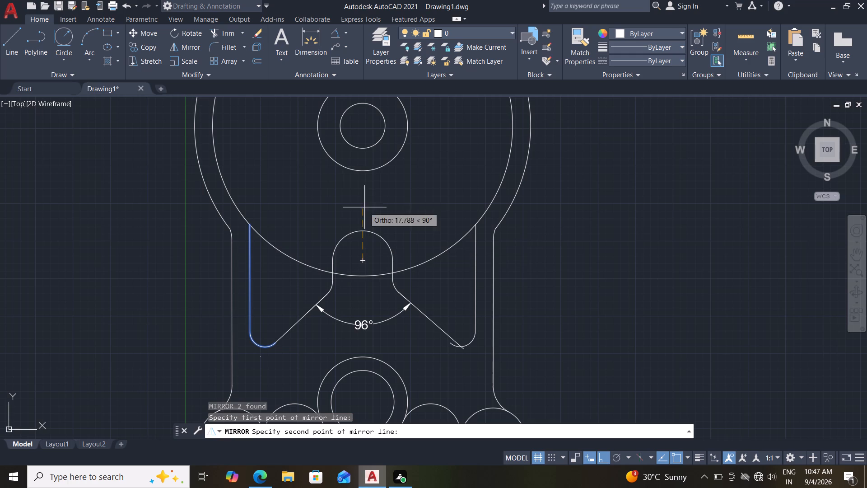
{"action": "left_click", "coordinate": [364, 186]}
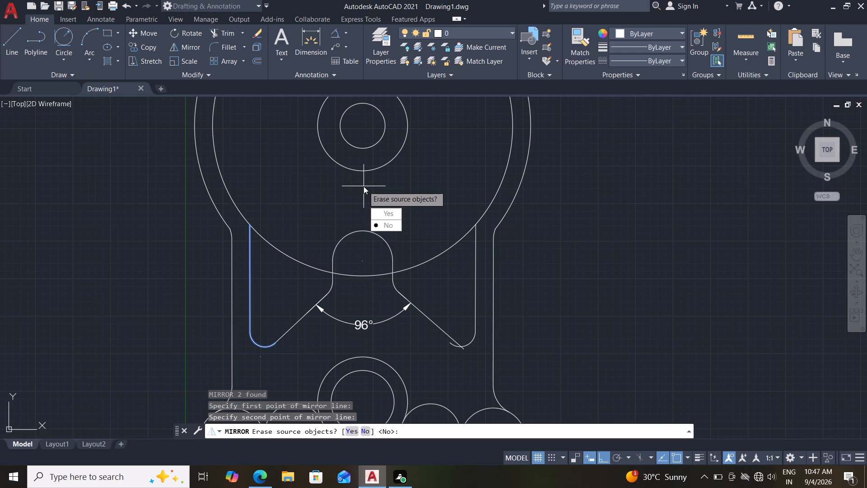
{"action": "left_click_drag", "start_coordinate": [384, 227], "coordinate": [364, 186]}
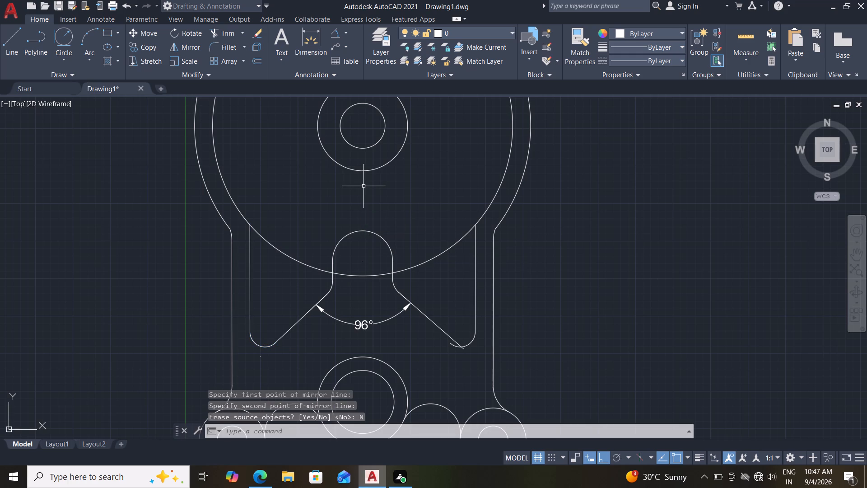
{"action": "key", "text": "Escape"}
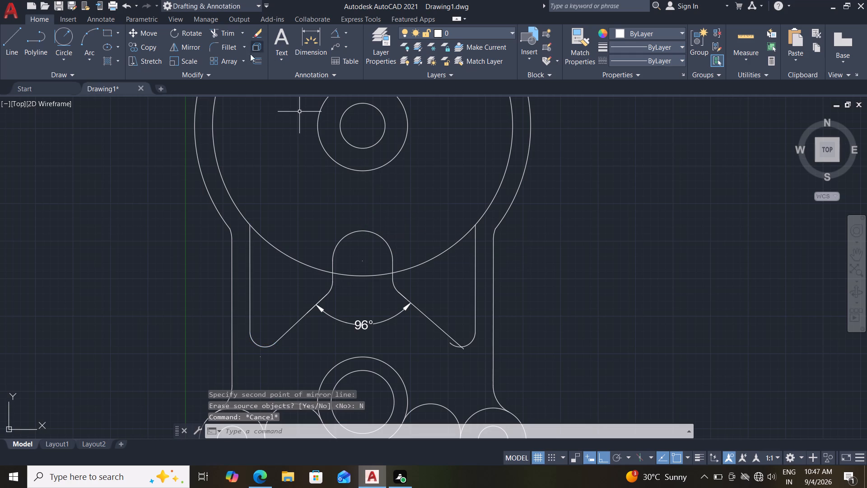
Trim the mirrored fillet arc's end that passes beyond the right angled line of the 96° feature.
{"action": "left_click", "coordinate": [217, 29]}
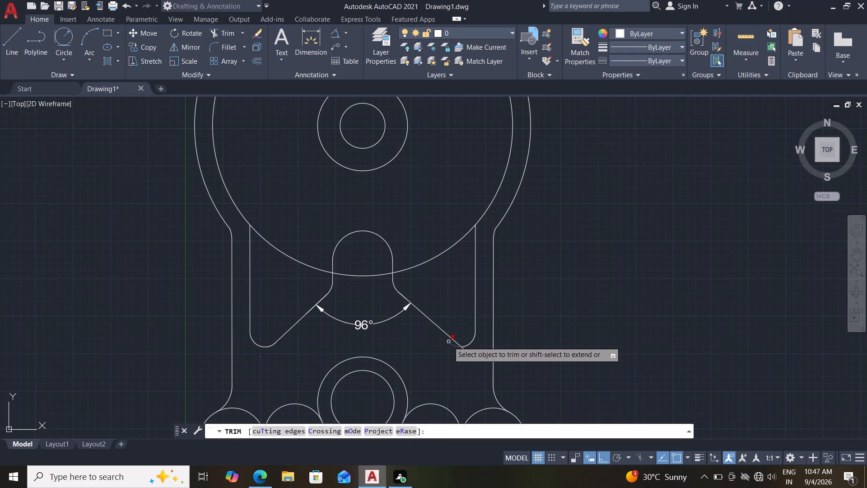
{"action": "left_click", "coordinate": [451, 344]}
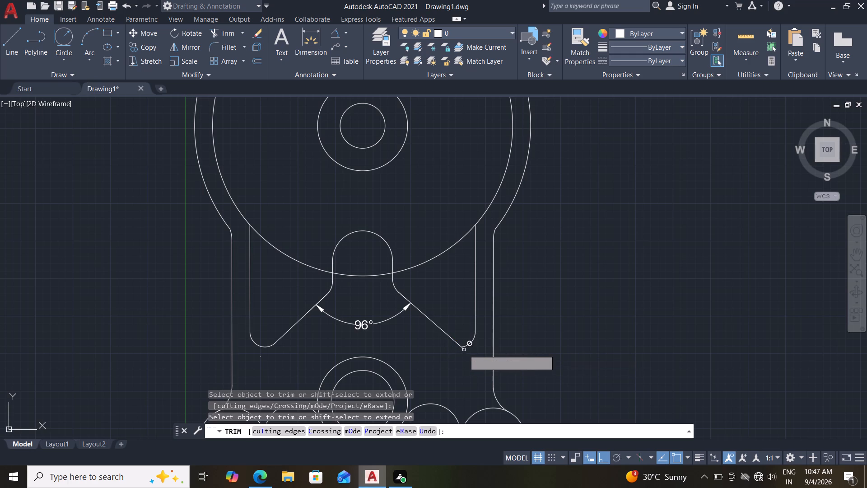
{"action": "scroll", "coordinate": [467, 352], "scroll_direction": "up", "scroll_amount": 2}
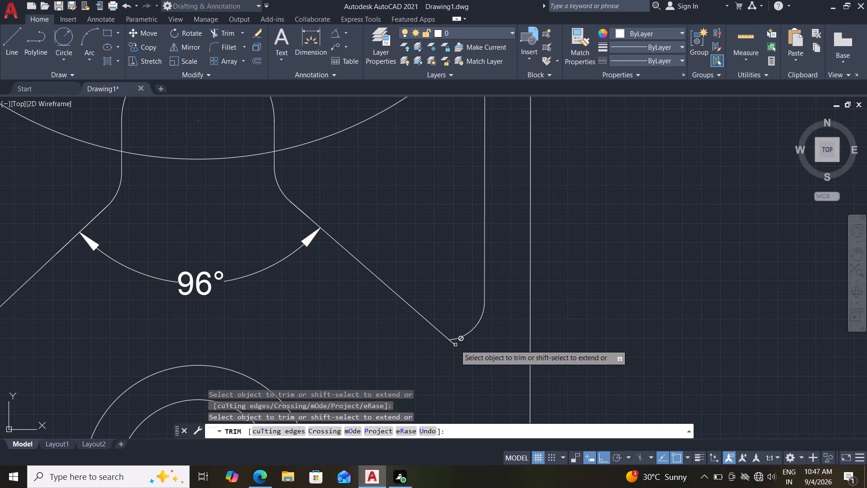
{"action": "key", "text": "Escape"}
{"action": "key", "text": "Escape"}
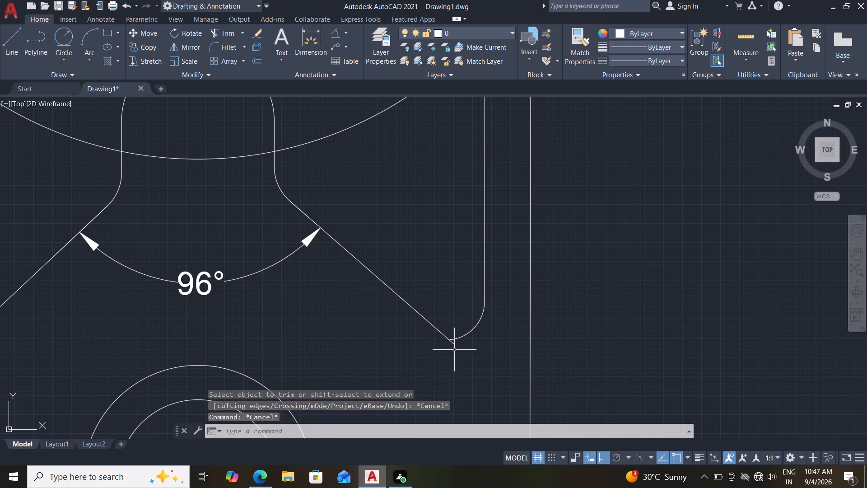
Stretch the 96° dimension's definition point from the right angled line's lower end to the mirrored arc's end.
{"action": "left_click", "coordinate": [454, 344]}
{"action": "left_click", "coordinate": [457, 347]}
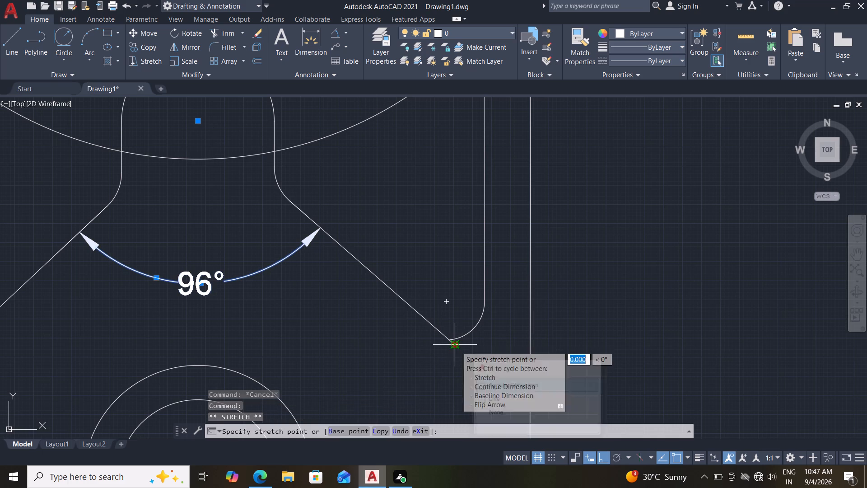
{"action": "left_click", "coordinate": [448, 341]}
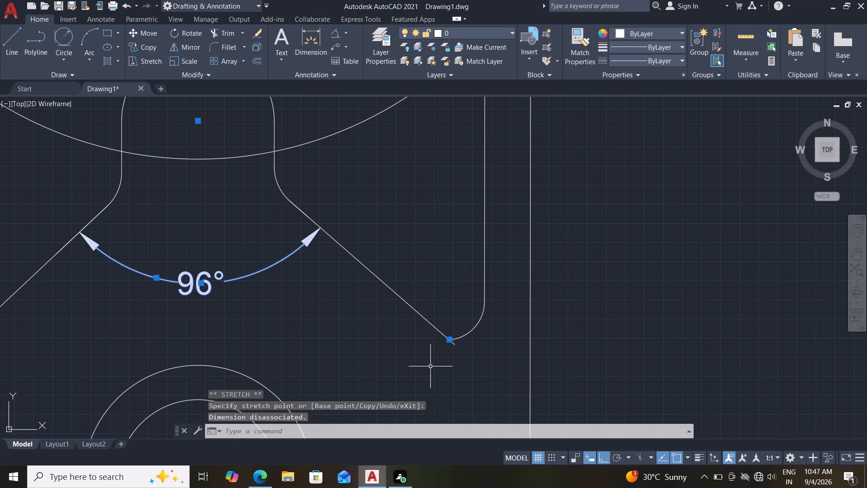
{"action": "key", "text": "Escape"}
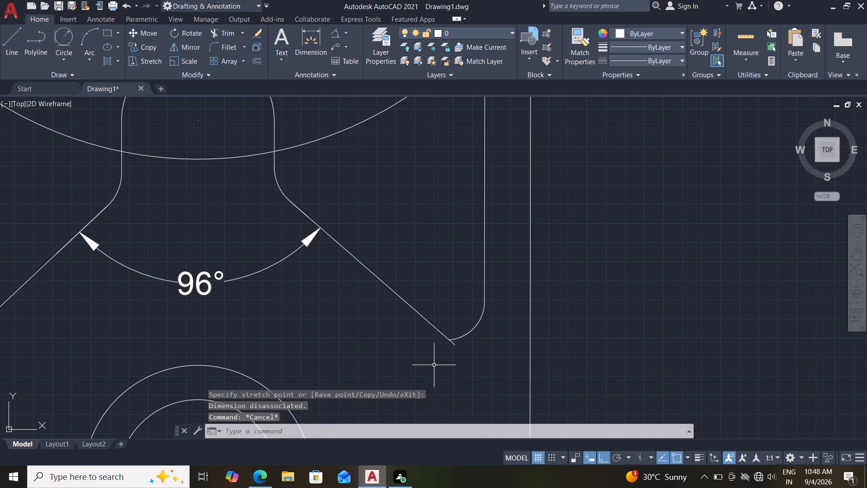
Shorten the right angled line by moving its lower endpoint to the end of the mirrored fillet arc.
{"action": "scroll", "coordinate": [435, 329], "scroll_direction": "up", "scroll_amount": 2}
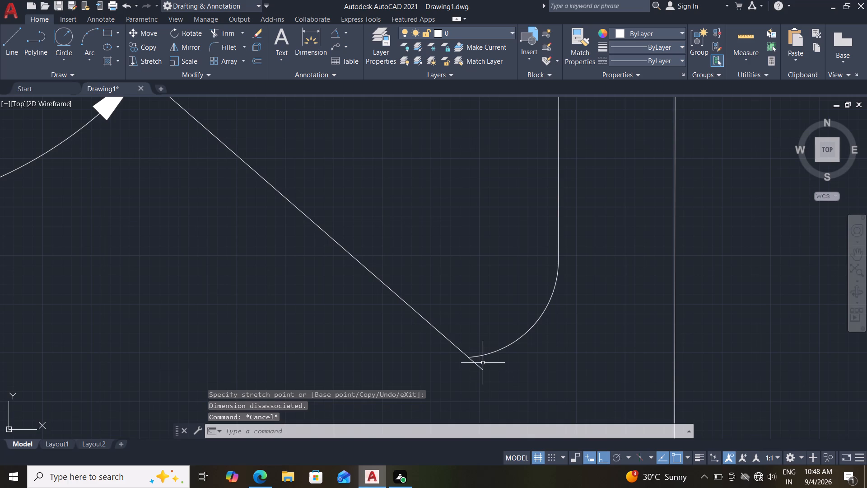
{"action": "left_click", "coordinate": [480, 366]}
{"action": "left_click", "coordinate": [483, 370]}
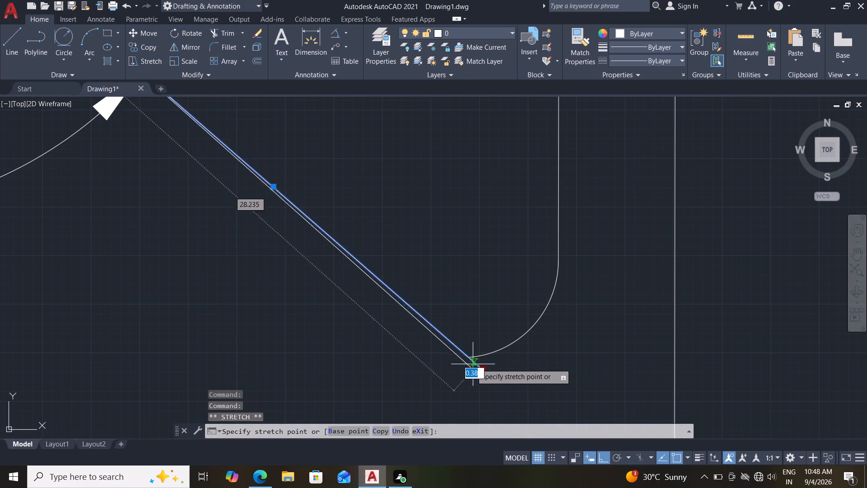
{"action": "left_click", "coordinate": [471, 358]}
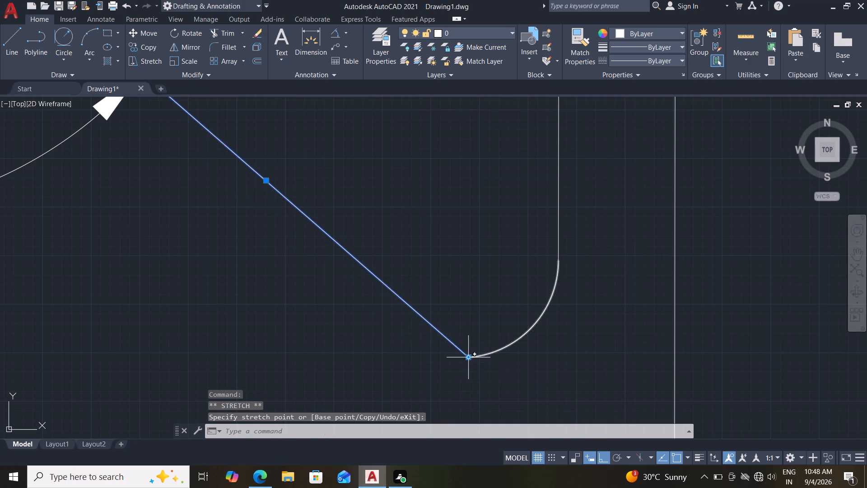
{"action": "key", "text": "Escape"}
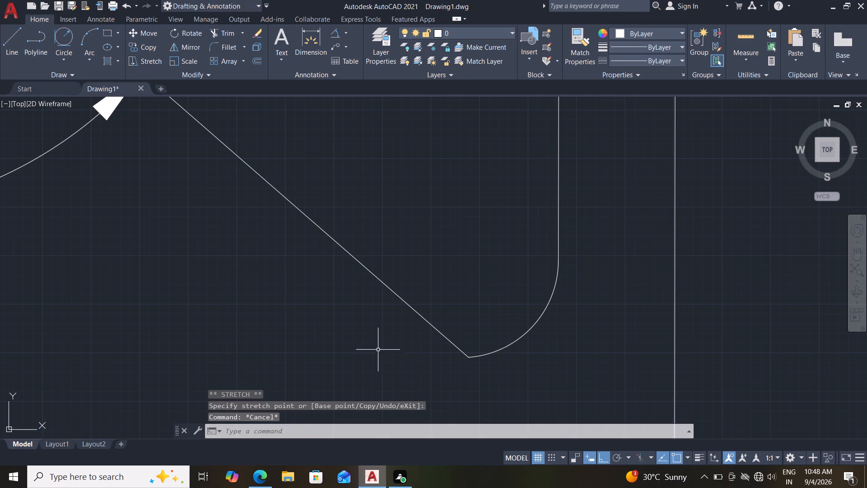
Delete the mirrored fillet arc between the right angled line and the right inner vertical line.
{"action": "scroll", "coordinate": [359, 343], "scroll_direction": "down", "scroll_amount": 2}
{"action": "scroll", "coordinate": [277, 308], "scroll_direction": "down", "scroll_amount": 2}
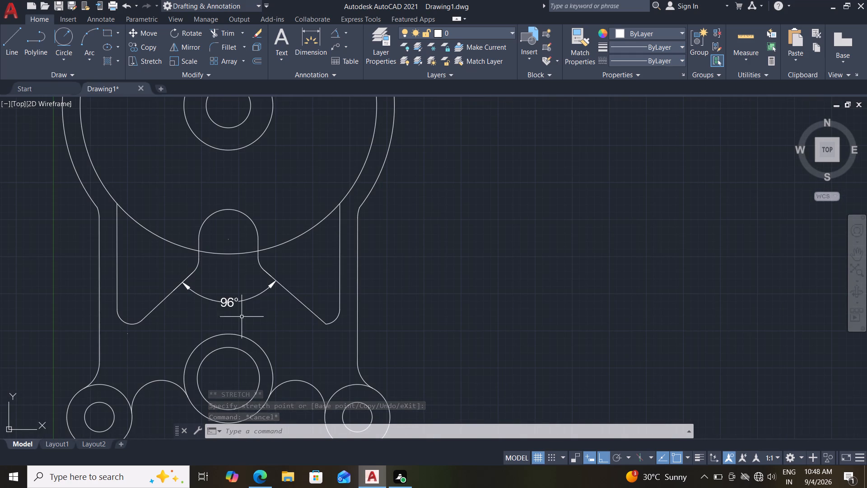
{"action": "scroll", "coordinate": [224, 321], "scroll_direction": "up", "scroll_amount": 1}
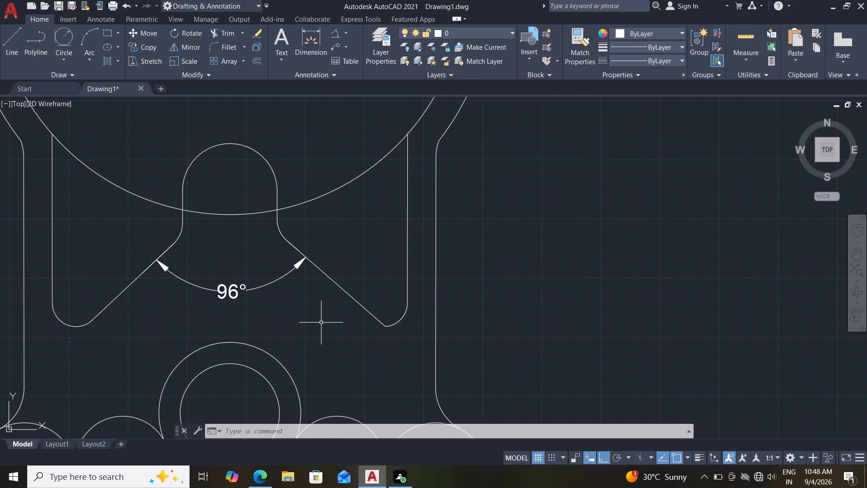
{"action": "left_click", "coordinate": [402, 318]}
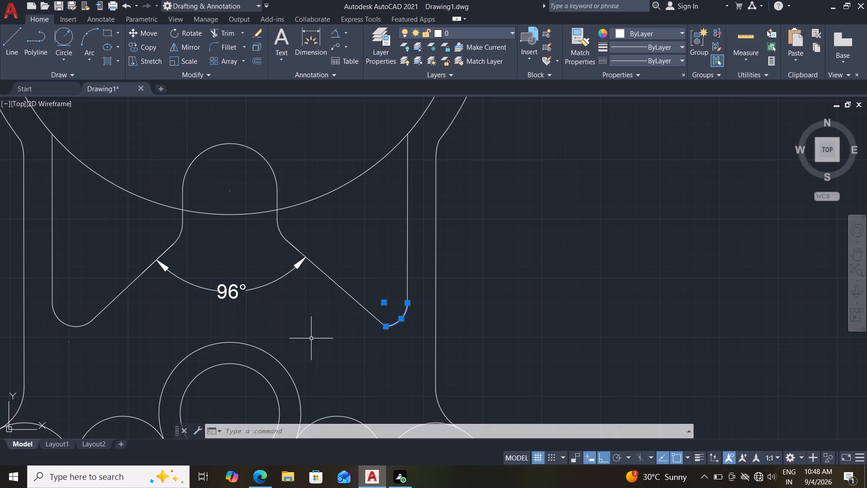
{"action": "key", "text": "Delete"}
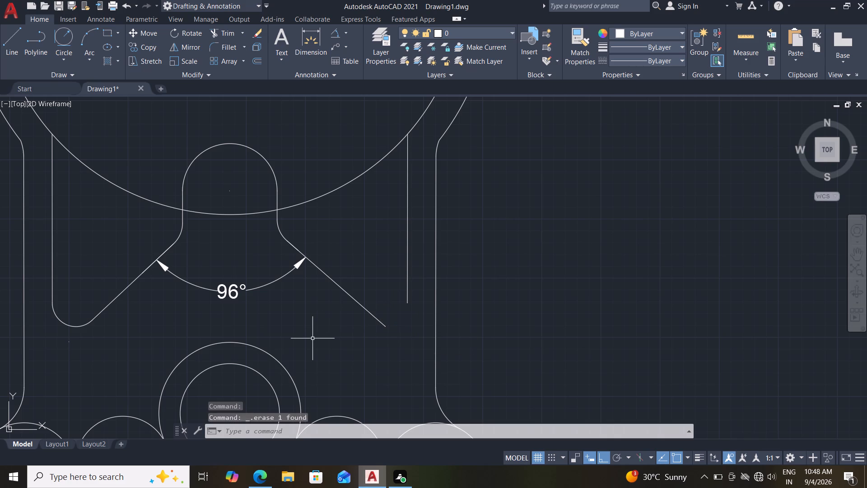
Draw a vertical line downward from the lower end of the right inner vertical line, past the right angled line's level.
{"action": "left_click", "coordinate": [16, 48]}
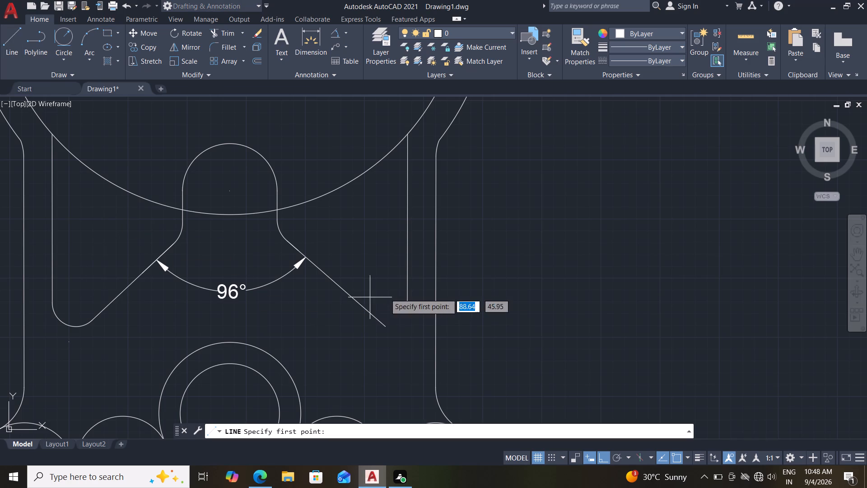
{"action": "left_click", "coordinate": [409, 302]}
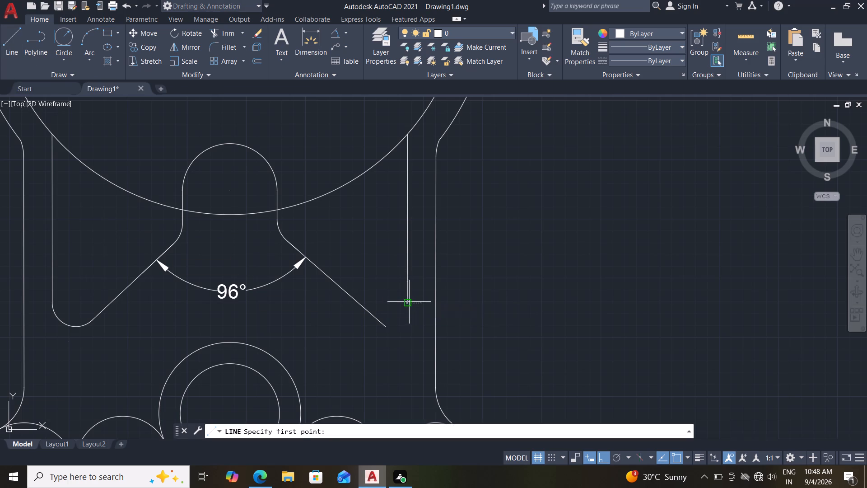
{"action": "left_click", "coordinate": [412, 375]}
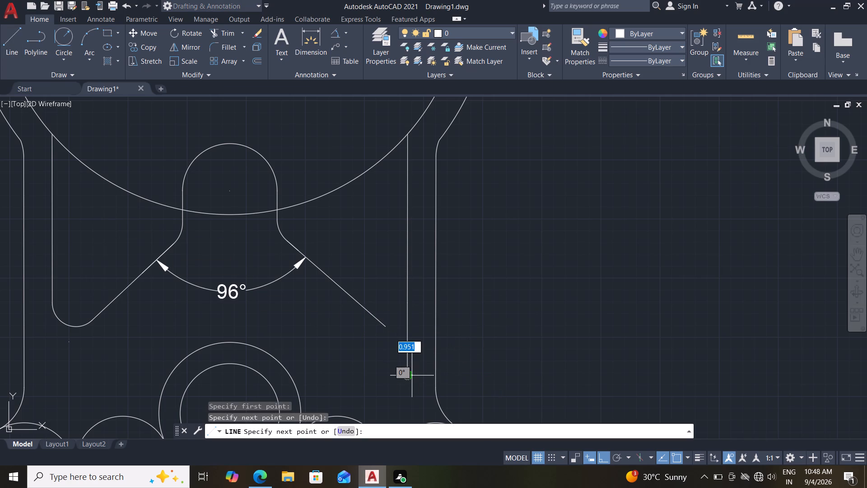
{"action": "key", "text": "Escape"}
Extend the right angled line of the 96° feature to the new vertical line on the right inner side.
{"action": "type", "text": "ex"}
{"action": "key", "text": "Return"}
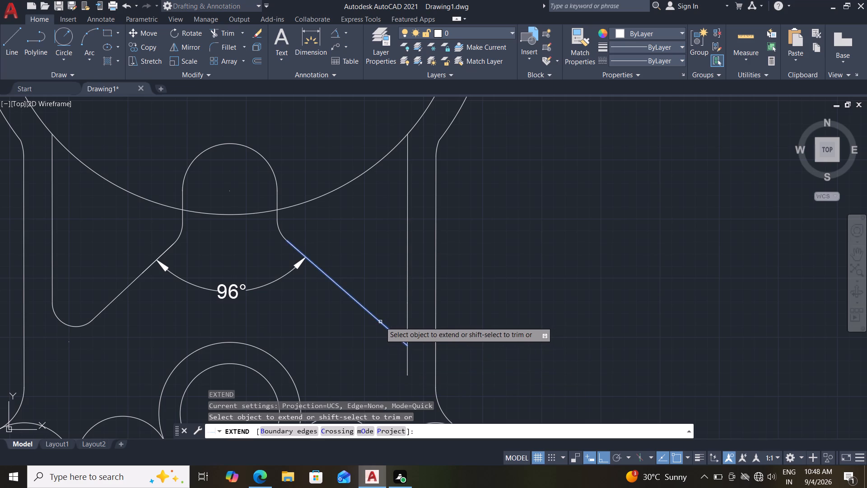
{"action": "left_click_drag", "start_coordinate": [380, 322], "coordinate": [376, 323]}
{"action": "key", "text": "Escape"}
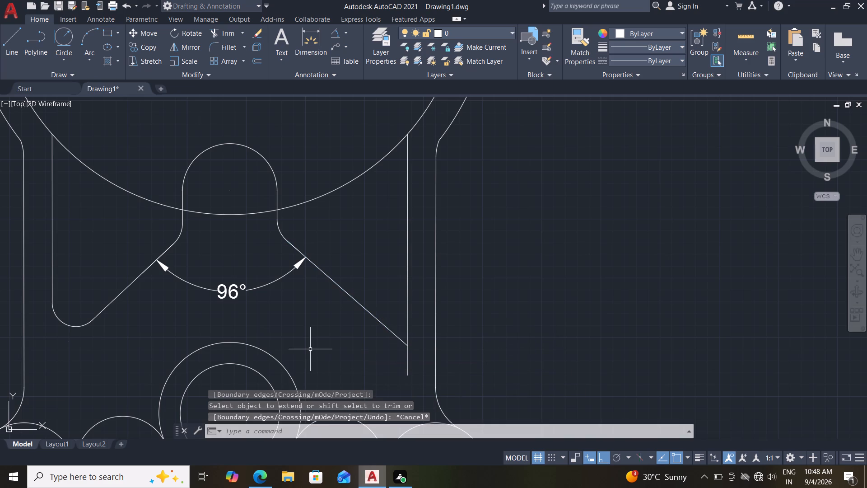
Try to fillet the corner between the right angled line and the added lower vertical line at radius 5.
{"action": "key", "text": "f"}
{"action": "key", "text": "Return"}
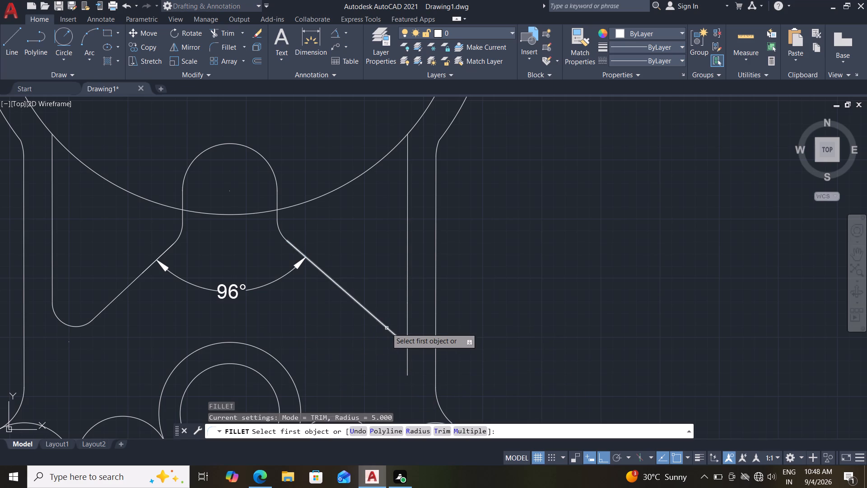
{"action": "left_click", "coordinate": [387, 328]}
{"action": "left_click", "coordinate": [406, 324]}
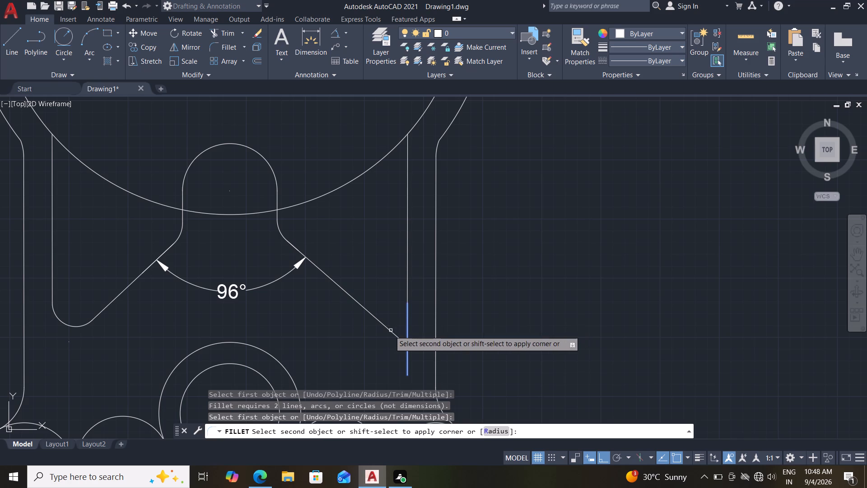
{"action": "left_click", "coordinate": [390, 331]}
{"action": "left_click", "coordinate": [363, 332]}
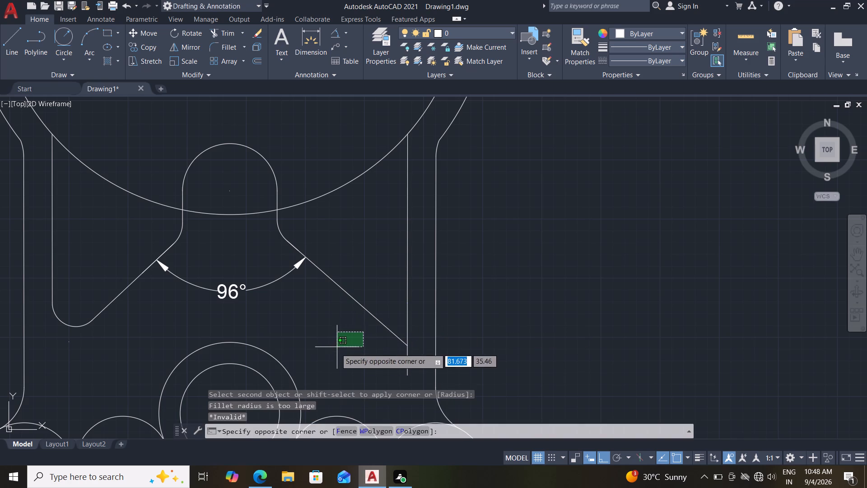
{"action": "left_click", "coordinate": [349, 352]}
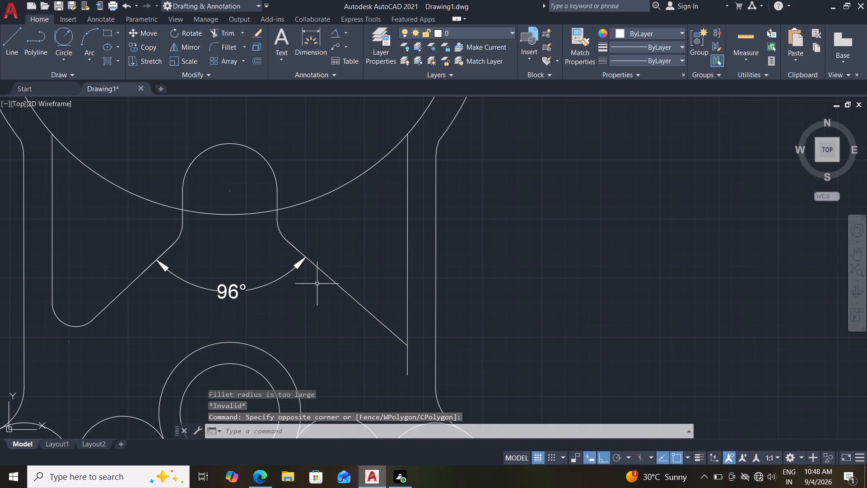
Draw a line over the lower half of the right angled line, from its lower endpoint up to about its middle.
{"action": "left_click", "coordinate": [4, 51]}
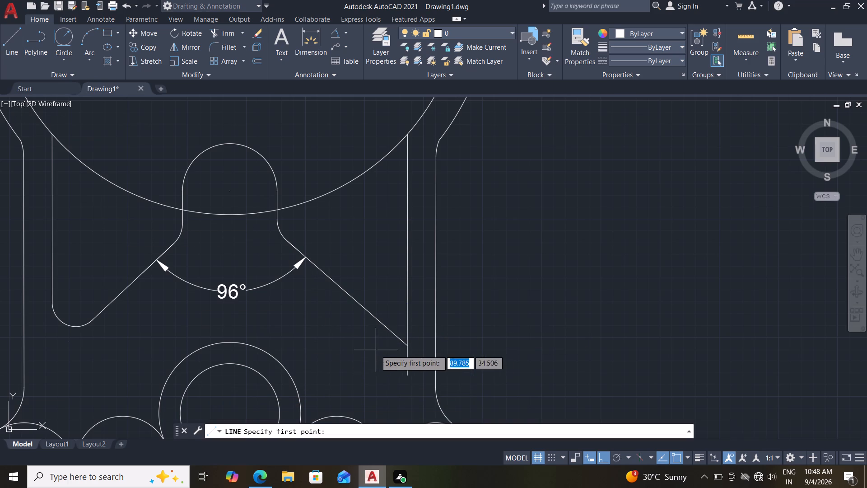
{"action": "left_click_drag", "start_coordinate": [406, 347], "coordinate": [403, 343]}
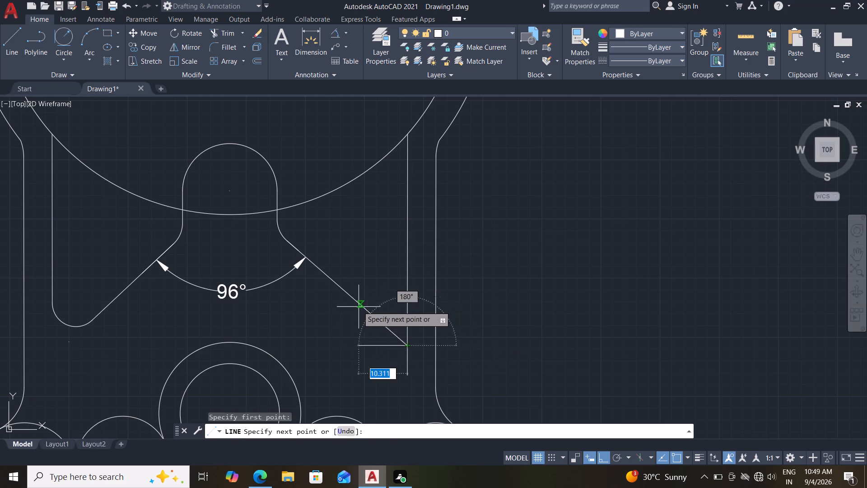
{"action": "left_click", "coordinate": [354, 303]}
{"action": "key", "text": "Escape"}
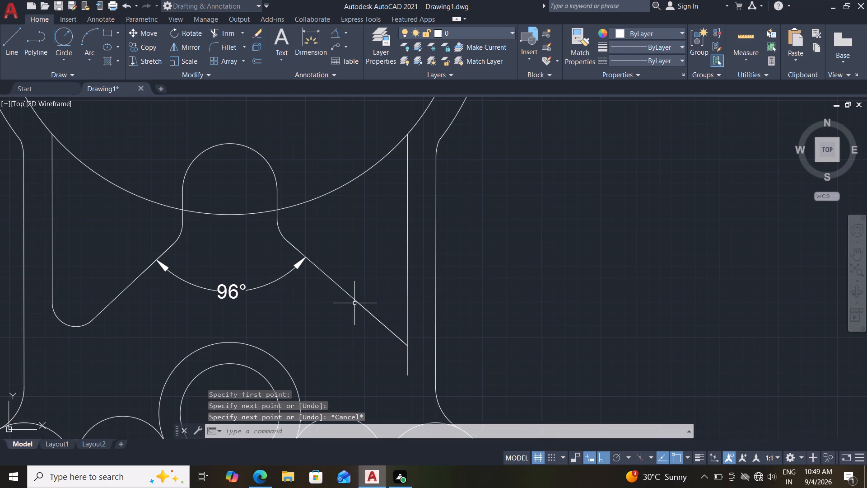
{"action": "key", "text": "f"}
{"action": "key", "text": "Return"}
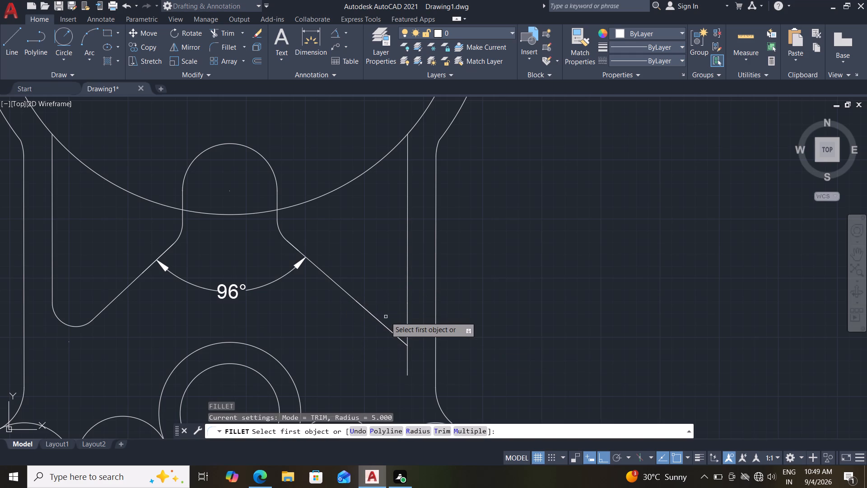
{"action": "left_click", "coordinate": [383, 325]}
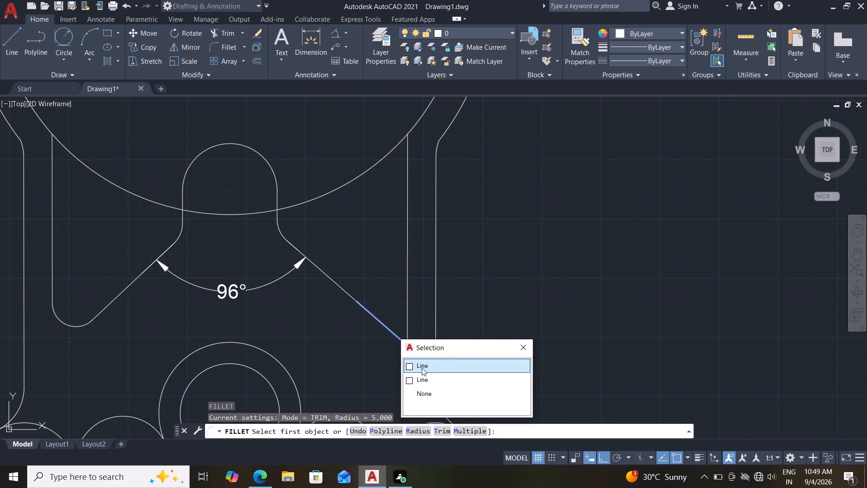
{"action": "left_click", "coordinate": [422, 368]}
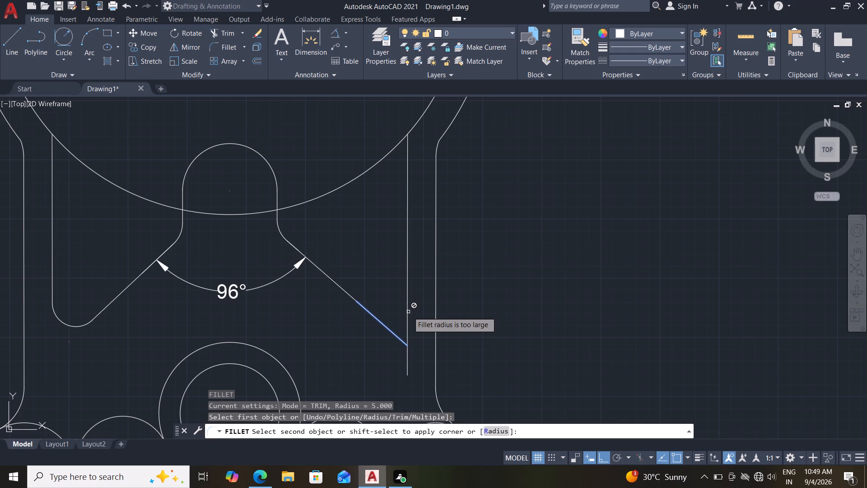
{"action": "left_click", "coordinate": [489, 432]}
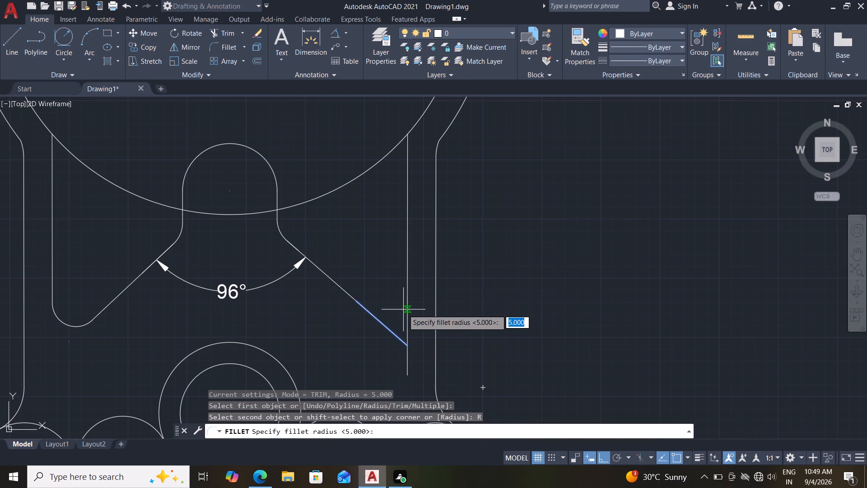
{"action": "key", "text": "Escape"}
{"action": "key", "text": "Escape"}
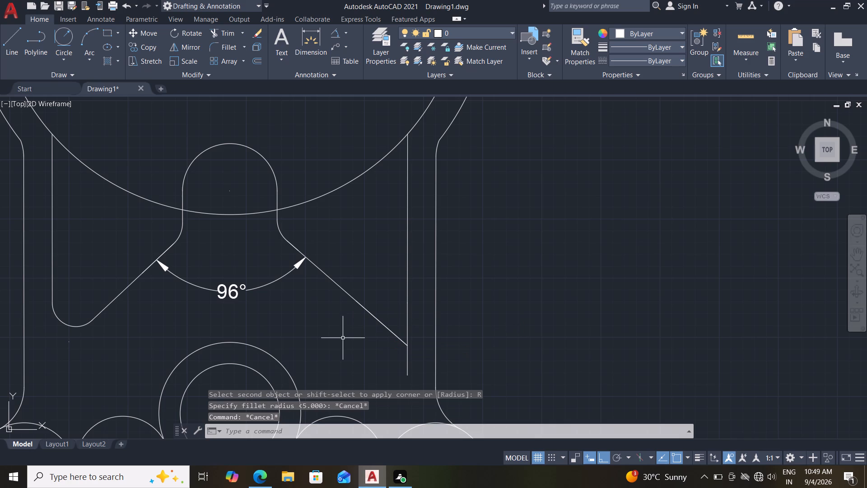
Delete the added short vertical line below the right inner vertical line.
{"action": "left_click", "coordinate": [408, 360]}
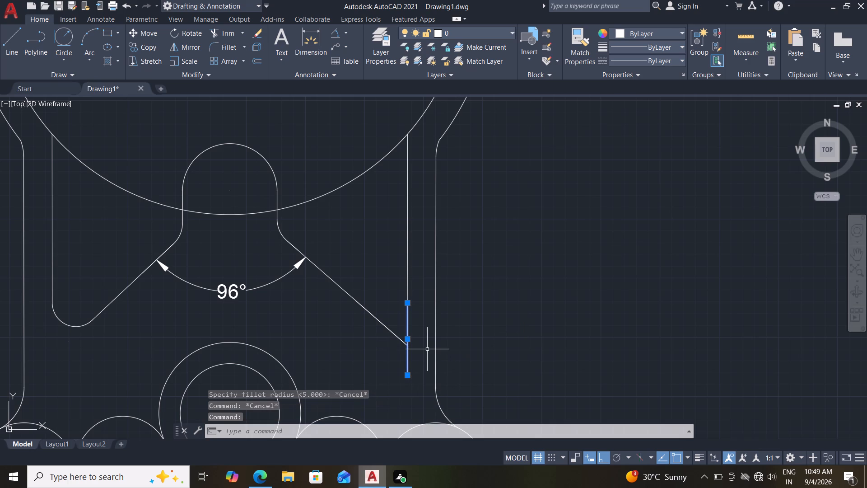
{"action": "key", "text": "Delete"}
Extend the right inner vertical line down to the lower end of the right angled line.
{"action": "type", "text": "ex"}
{"action": "key", "text": "Return"}
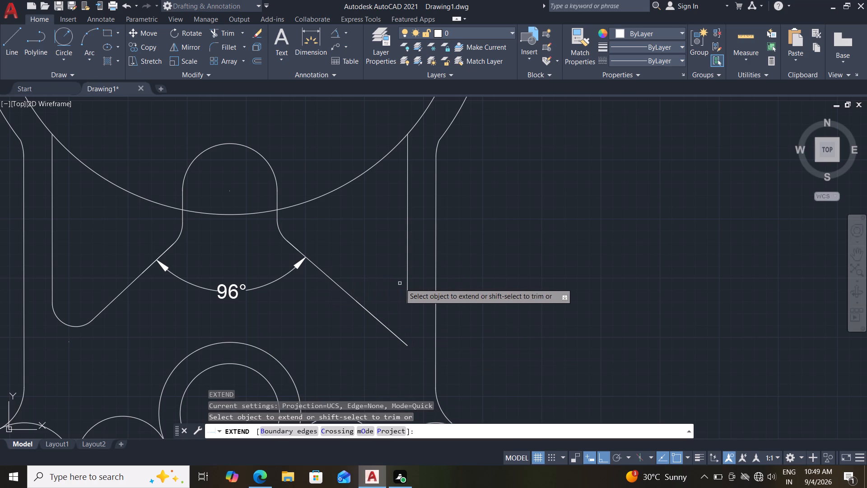
{"action": "left_click", "coordinate": [407, 284]}
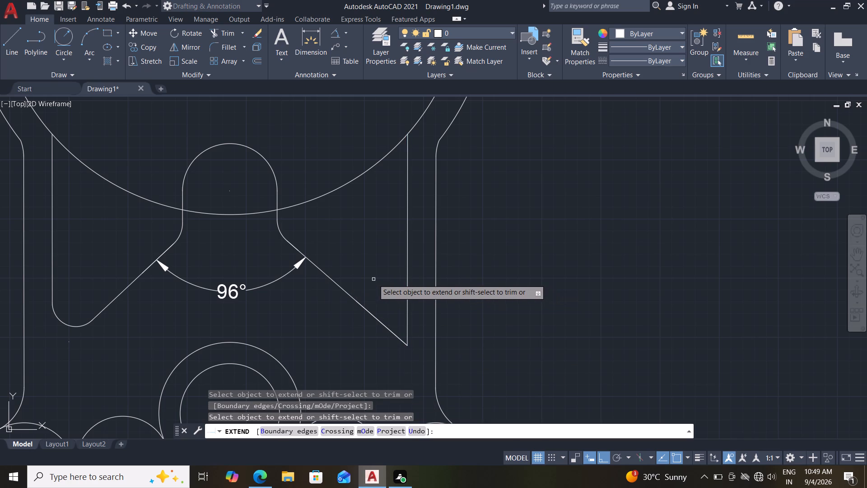
{"action": "key", "text": "Escape"}
Fillet the short overlapping angled line with the right inner vertical line at radius 5.
{"action": "key", "text": "f"}
{"action": "key", "text": "Return"}
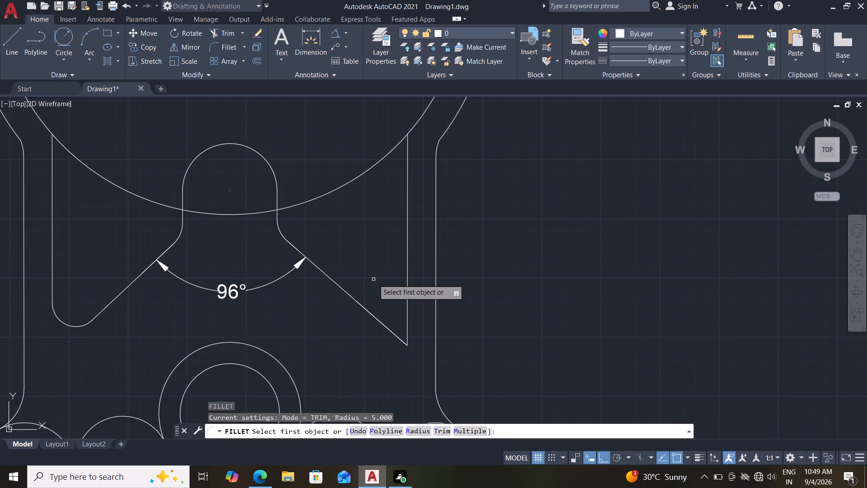
{"action": "left_click", "coordinate": [365, 307]}
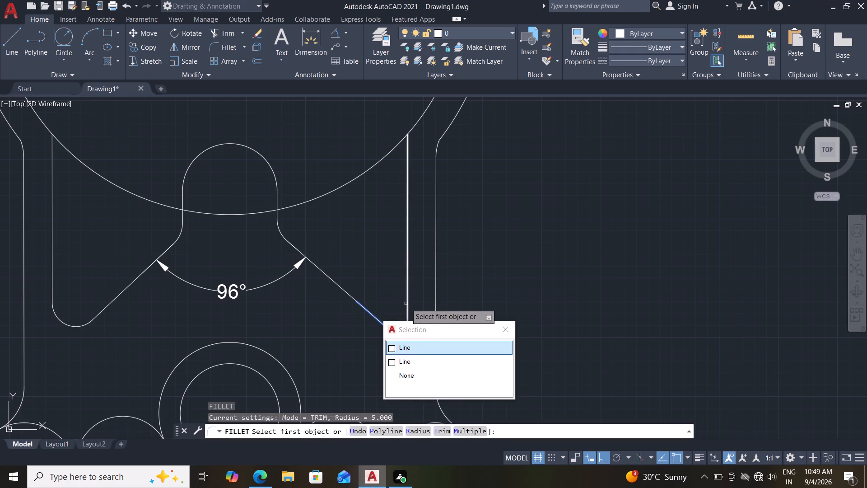
{"action": "left_click", "coordinate": [407, 304]}
Delete the original right angled line that runs past the new fillet.
{"action": "left_click", "coordinate": [400, 339]}
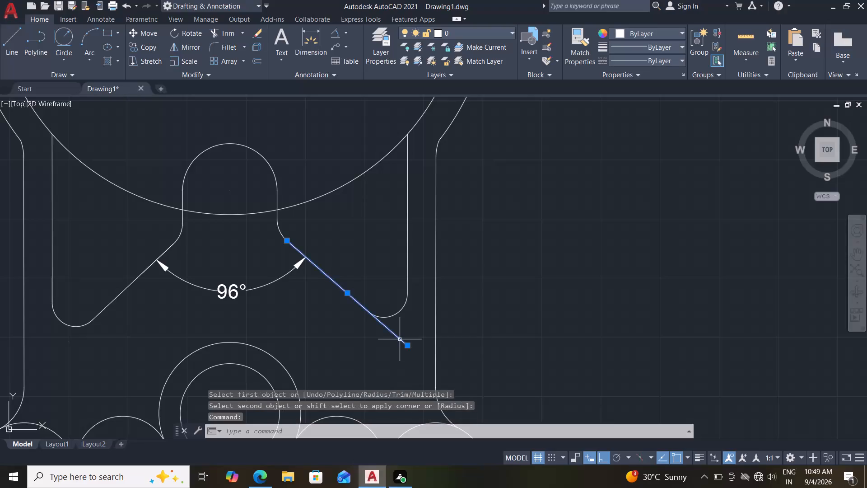
{"action": "key", "text": "Delete"}
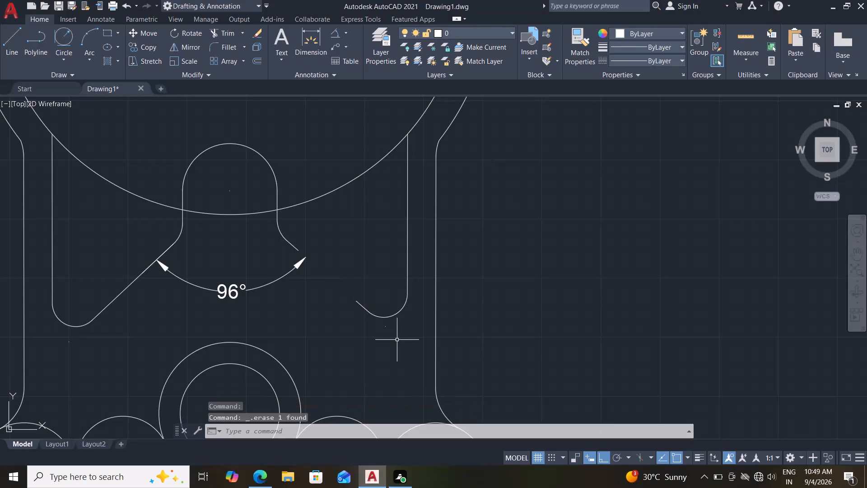
Extend the remaining short angled line up to the stub beside the slot's right fillet.
{"action": "type", "text": "ex"}
{"action": "key", "text": "Return"}
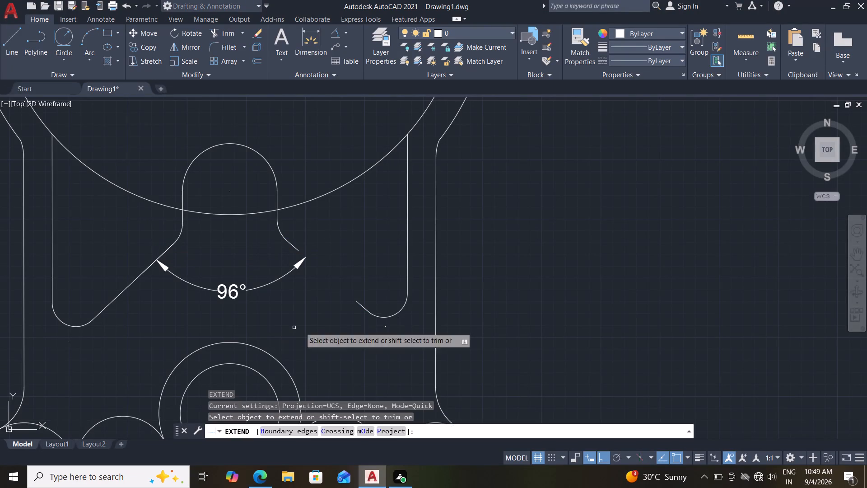
{"action": "left_click", "coordinate": [357, 301]}
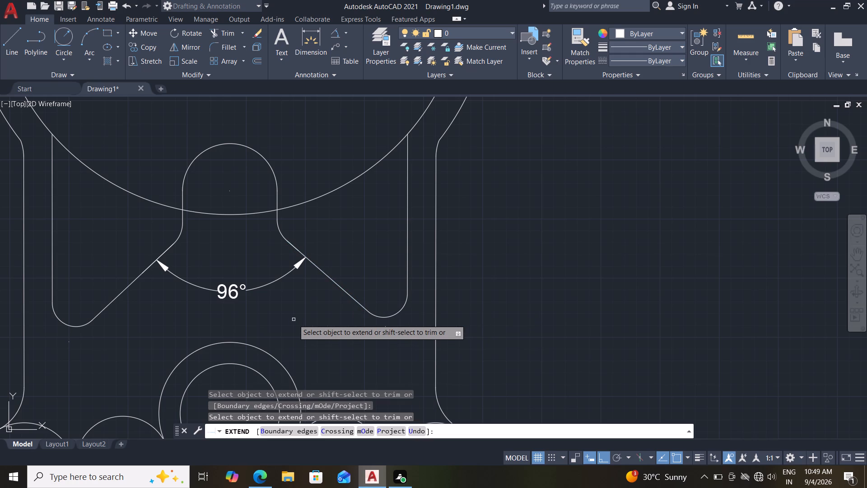
{"action": "key", "text": "Escape"}
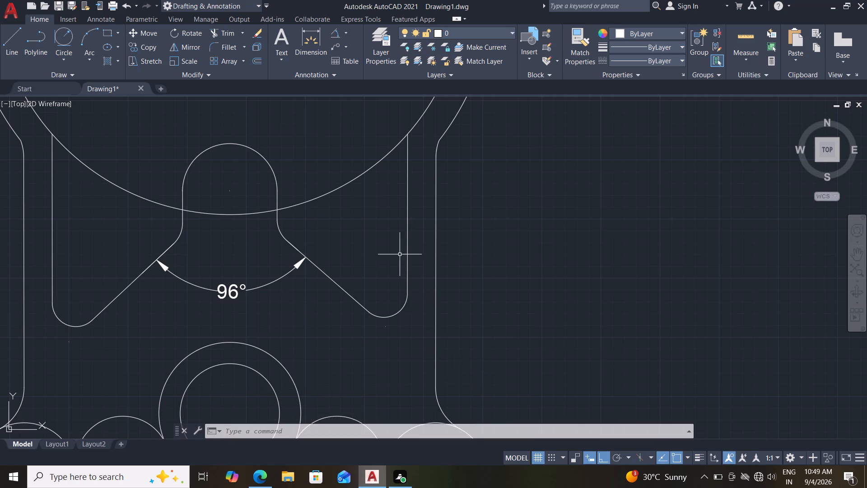
Trim away the lower arc of the large inner circle between the two inner vertical lines, including the part crossing the slot.
{"action": "scroll", "coordinate": [207, 230], "scroll_direction": "down", "scroll_amount": 3}
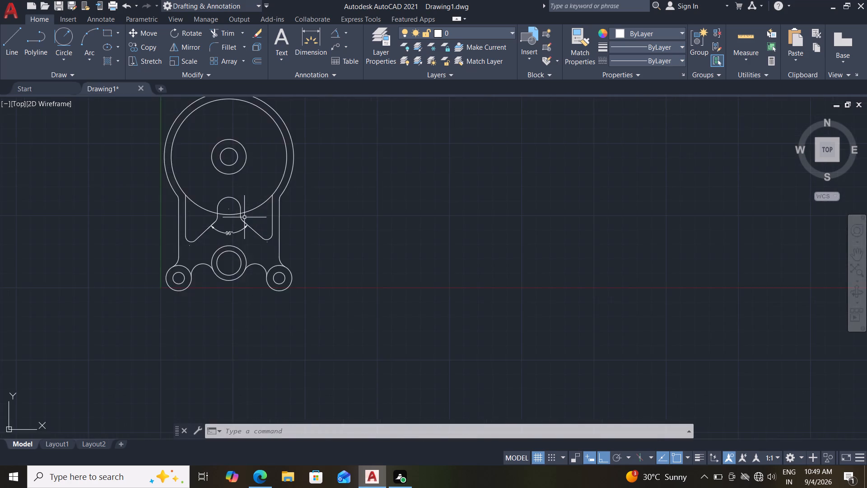
{"action": "scroll", "coordinate": [252, 224], "scroll_direction": "up", "scroll_amount": 2}
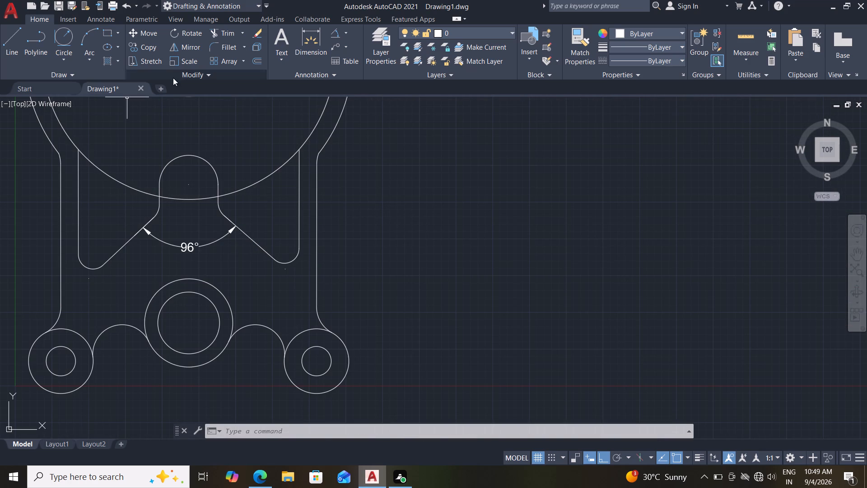
{"action": "left_click", "coordinate": [227, 33]}
{"action": "left_click_drag", "start_coordinate": [138, 151], "coordinate": [129, 191]}
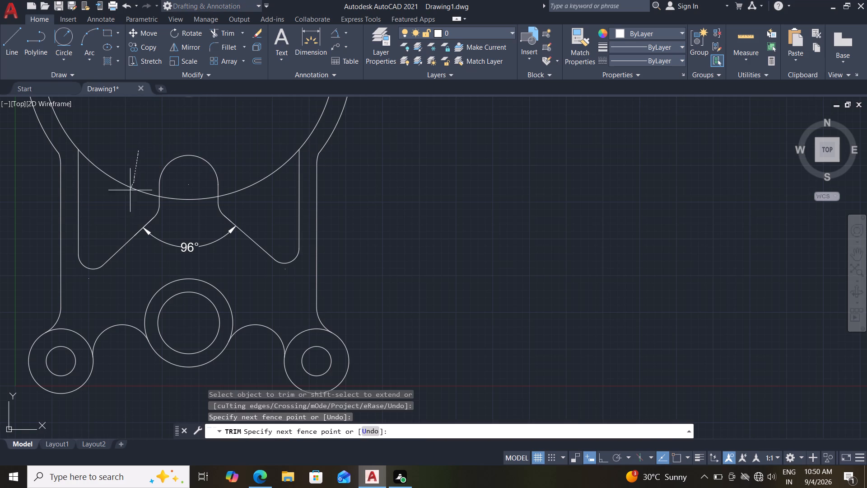
{"action": "left_click_drag", "start_coordinate": [129, 191], "coordinate": [126, 200]}
{"action": "left_click_drag", "start_coordinate": [181, 197], "coordinate": [183, 204]}
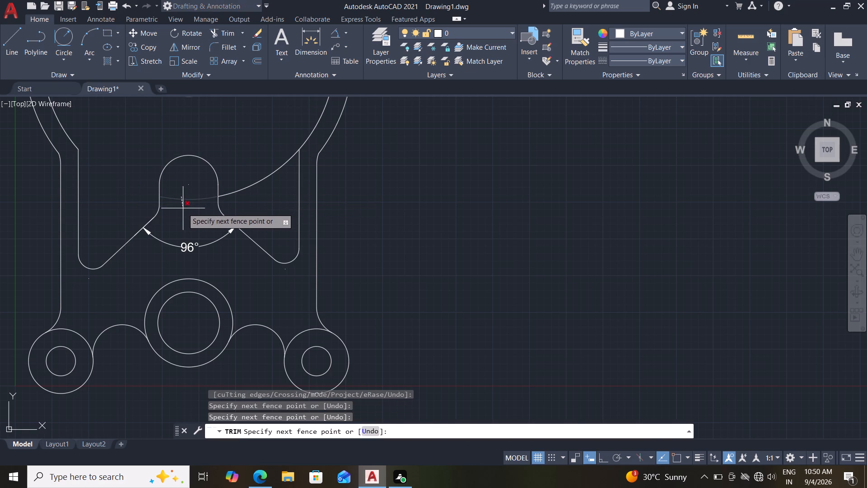
{"action": "left_click", "coordinate": [193, 211]}
{"action": "left_click_drag", "start_coordinate": [251, 200], "coordinate": [252, 170]}
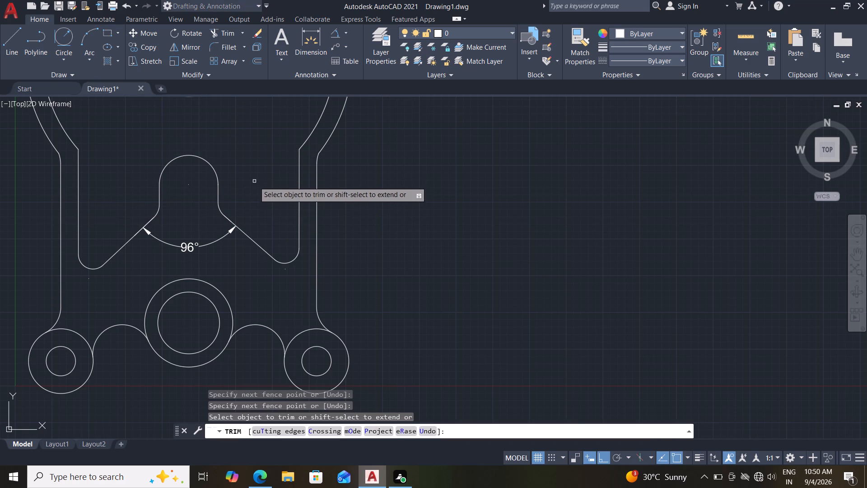
{"action": "scroll", "coordinate": [241, 140], "scroll_direction": "down", "scroll_amount": 2}
{"action": "middle_click_drag", "start_coordinate": [238, 133], "coordinate": [249, 191]}
{"action": "scroll", "coordinate": [249, 191], "scroll_direction": "up", "scroll_amount": 1}
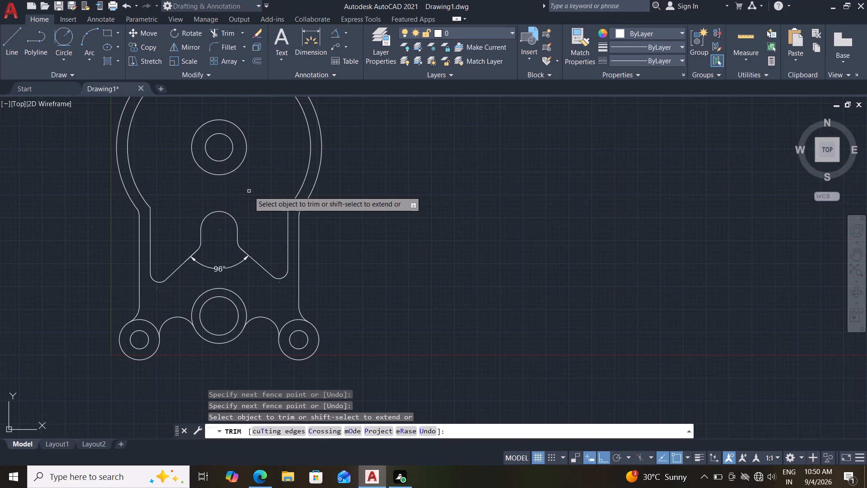
{"action": "middle_click_drag", "start_coordinate": [259, 176], "coordinate": [271, 202]}
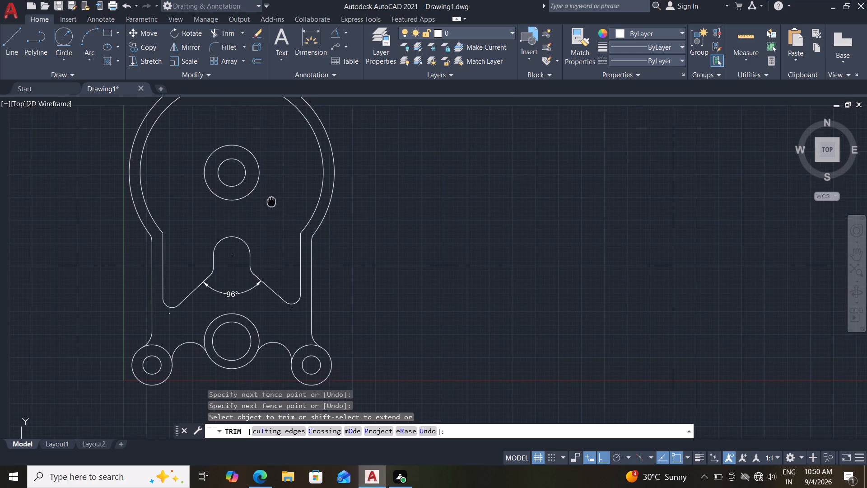
{"action": "middle_click_drag", "start_coordinate": [271, 202], "coordinate": [271, 202]}
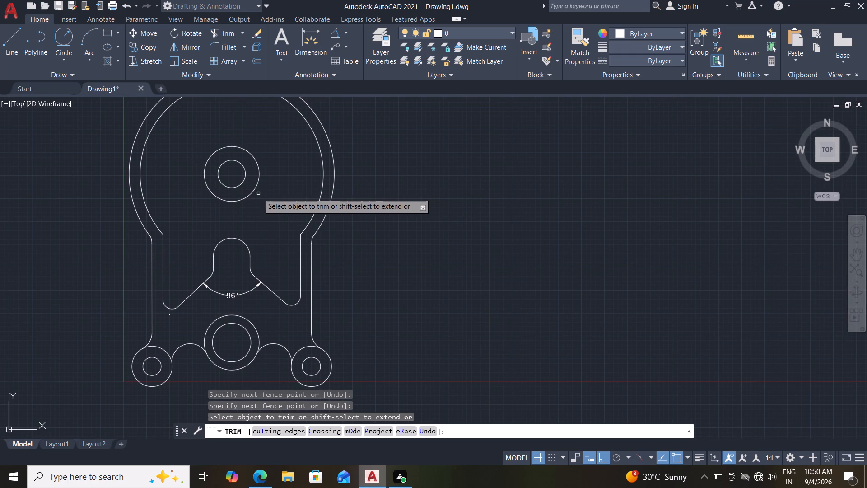
{"action": "key", "text": "Escape"}
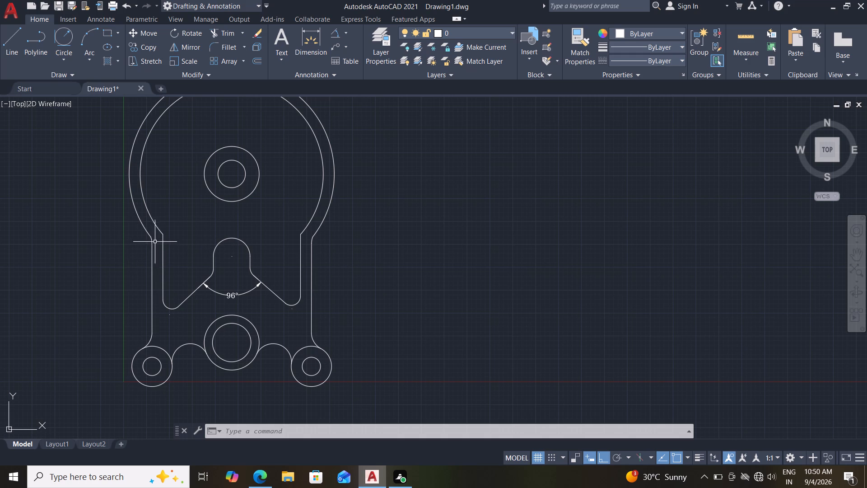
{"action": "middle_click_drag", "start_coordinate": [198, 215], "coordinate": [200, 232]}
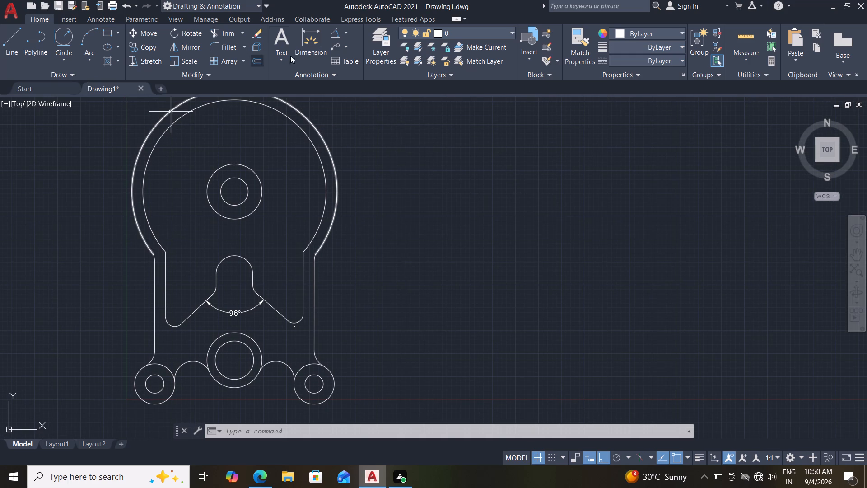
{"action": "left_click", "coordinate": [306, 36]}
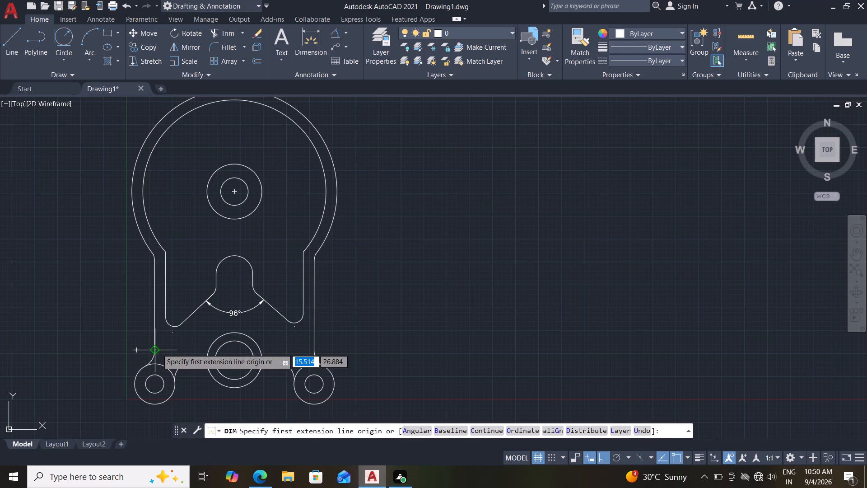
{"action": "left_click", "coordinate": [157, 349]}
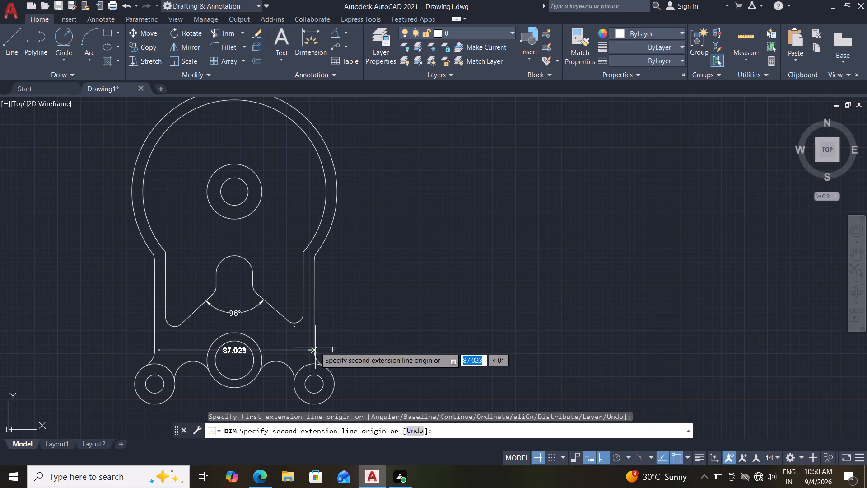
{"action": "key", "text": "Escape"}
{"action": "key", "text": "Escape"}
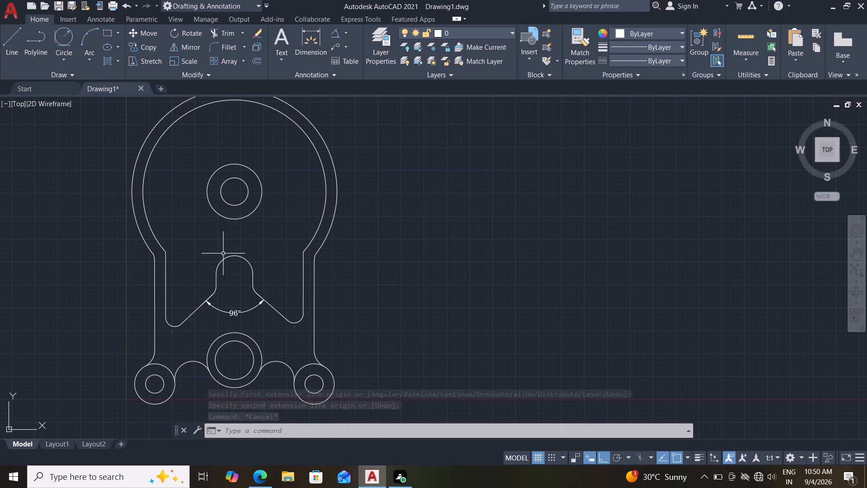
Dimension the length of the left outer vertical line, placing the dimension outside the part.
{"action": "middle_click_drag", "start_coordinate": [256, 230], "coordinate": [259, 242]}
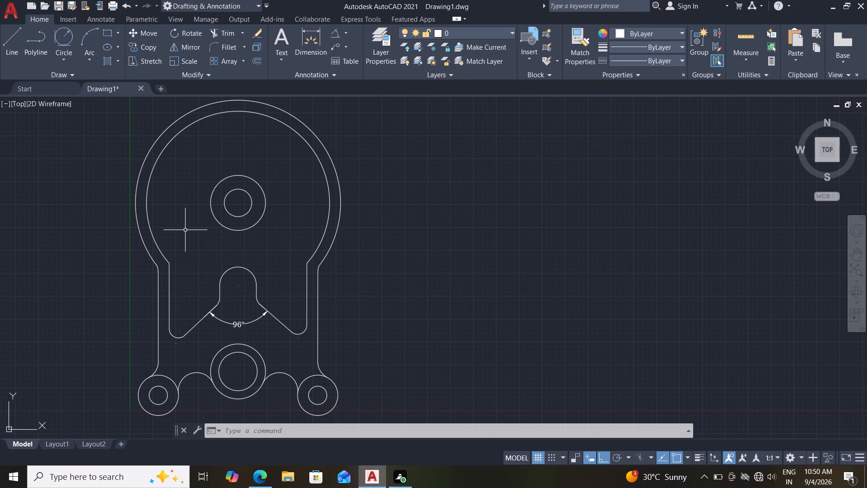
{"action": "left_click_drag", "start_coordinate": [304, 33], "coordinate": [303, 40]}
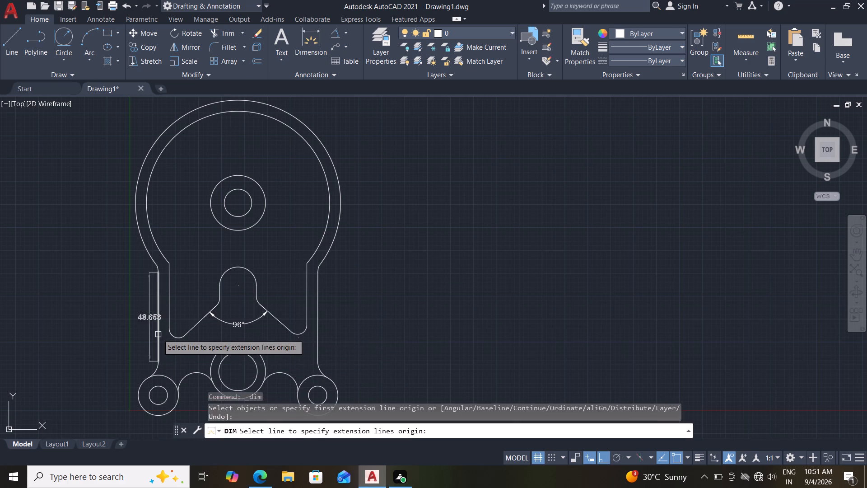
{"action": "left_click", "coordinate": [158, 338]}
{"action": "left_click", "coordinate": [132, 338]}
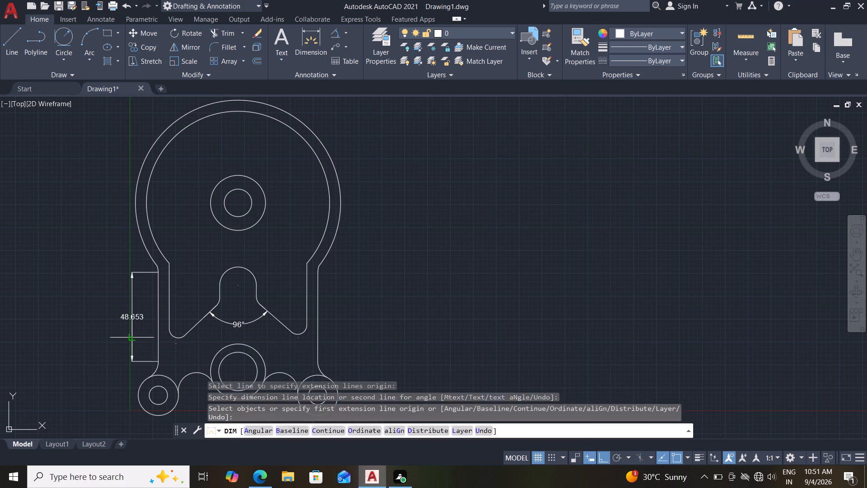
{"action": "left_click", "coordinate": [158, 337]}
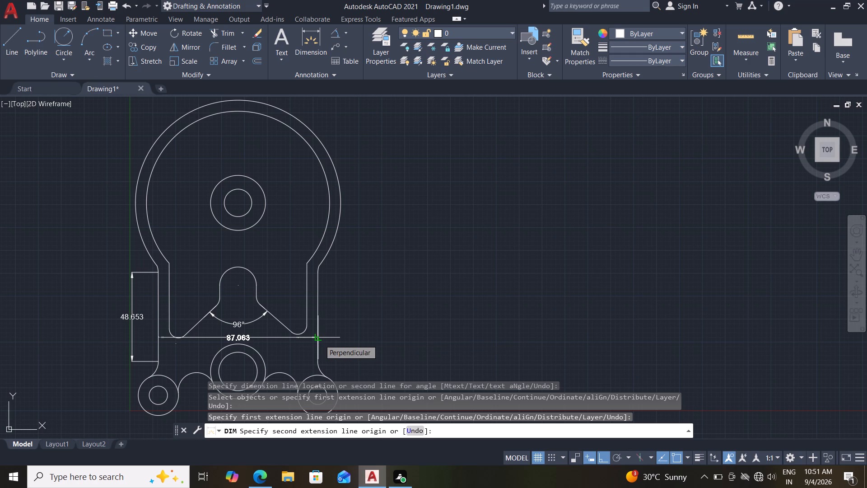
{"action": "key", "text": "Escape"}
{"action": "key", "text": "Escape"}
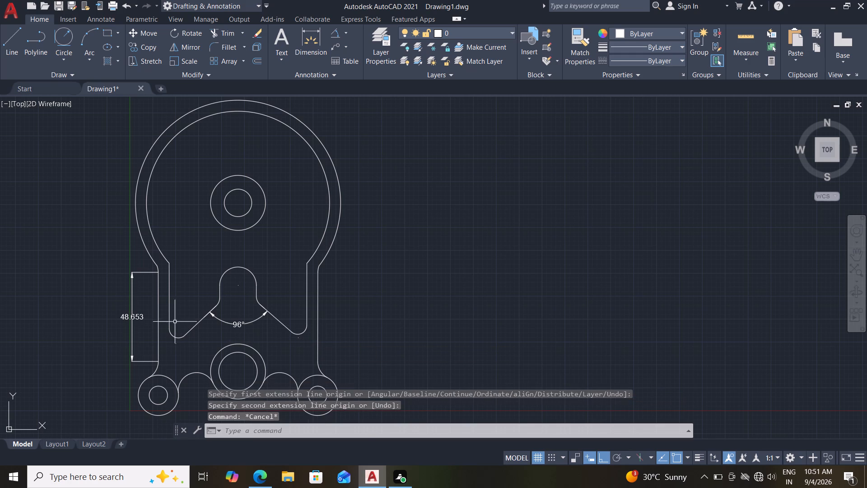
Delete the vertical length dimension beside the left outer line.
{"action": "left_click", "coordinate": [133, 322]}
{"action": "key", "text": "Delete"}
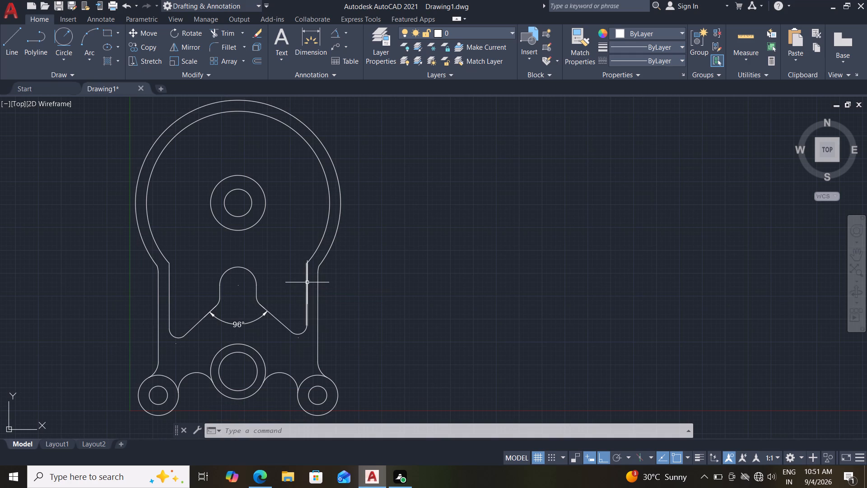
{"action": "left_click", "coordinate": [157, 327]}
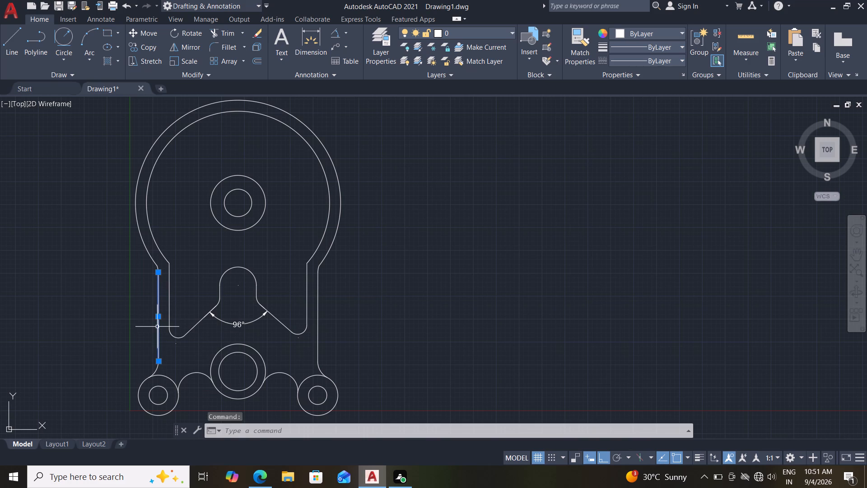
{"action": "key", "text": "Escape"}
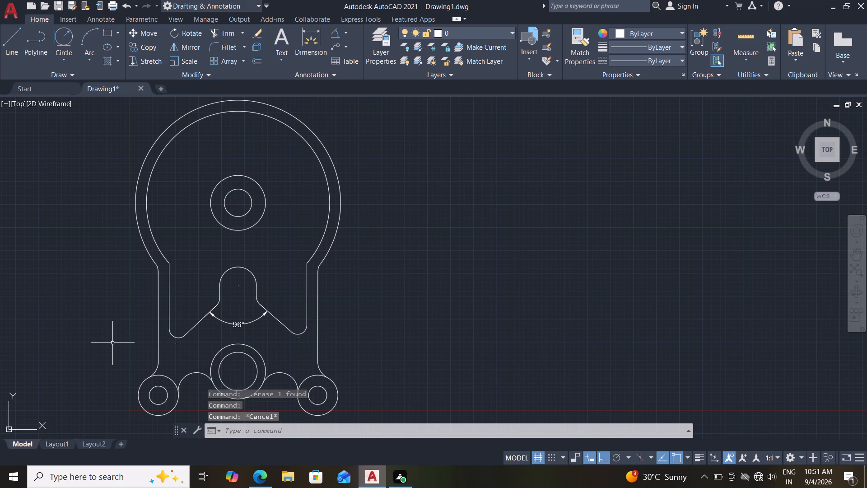
Dimension the horizontal distance between the two outer vertical lines, placing it just below the 96° angle dimension.
{"action": "left_click", "coordinate": [309, 35]}
{"action": "left_click", "coordinate": [159, 343]}
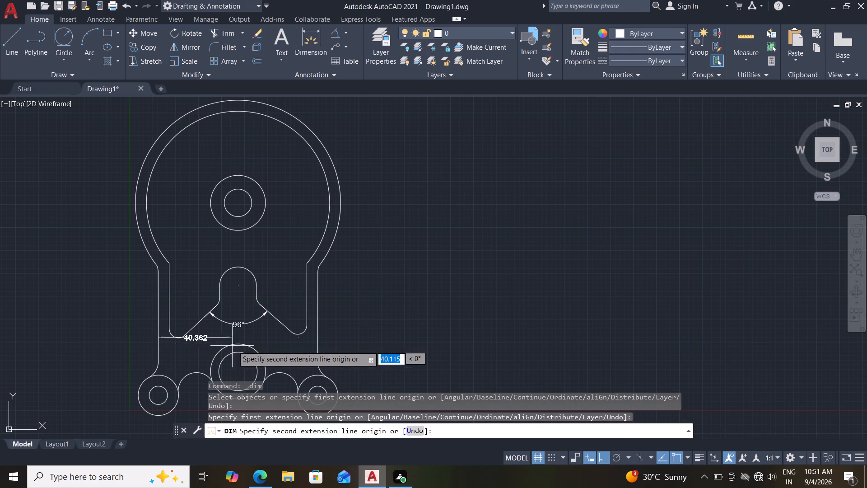
{"action": "left_click", "coordinate": [320, 338]}
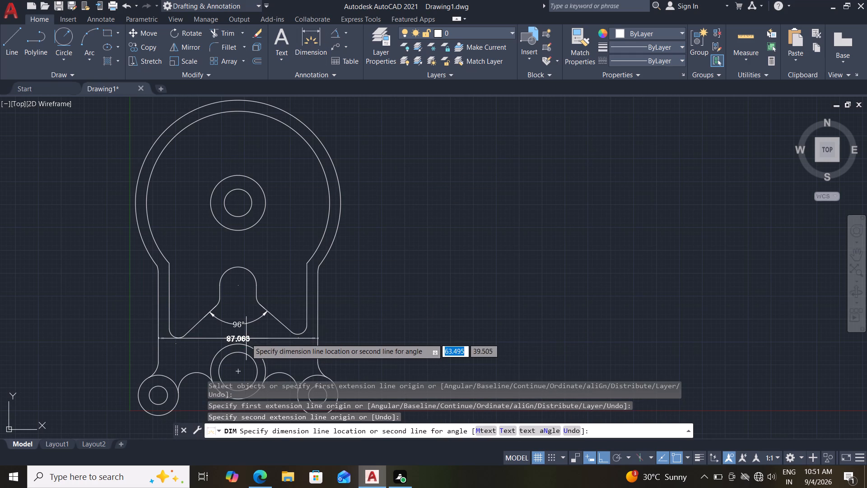
{"action": "left_click", "coordinate": [248, 337]}
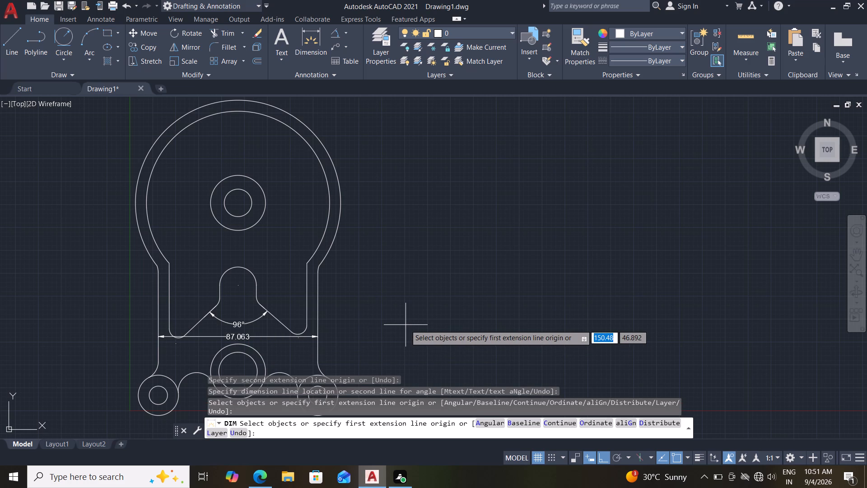
{"action": "key", "text": "Escape"}
Move the left outer vertical line 0.5 mm outward, away from the part's centre.
{"action": "scroll", "coordinate": [256, 334], "scroll_direction": "up", "scroll_amount": 1}
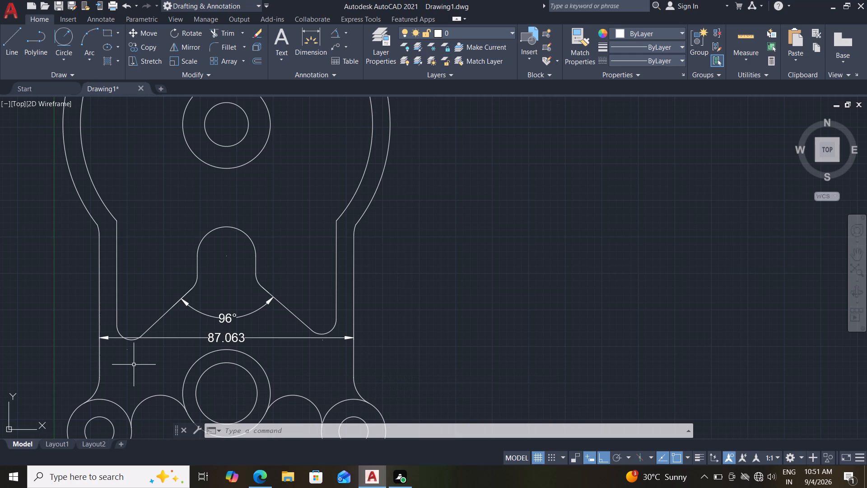
{"action": "key", "text": "m"}
{"action": "key", "text": "Return"}
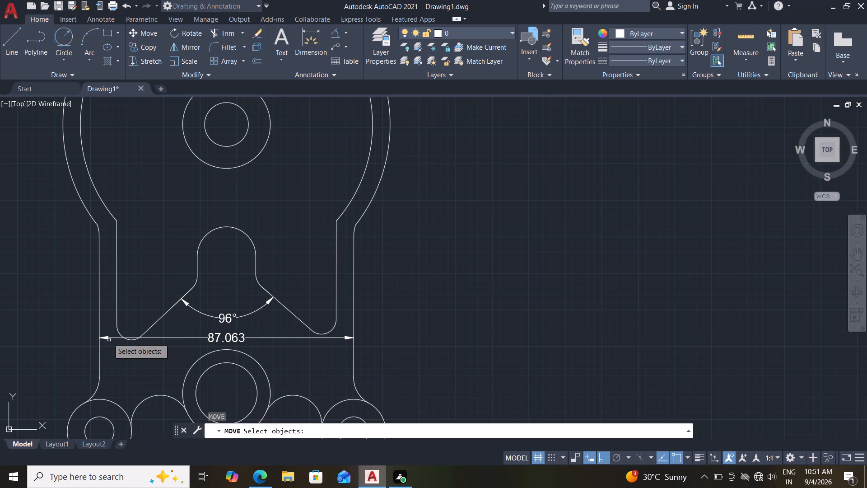
{"action": "left_click", "coordinate": [101, 349]}
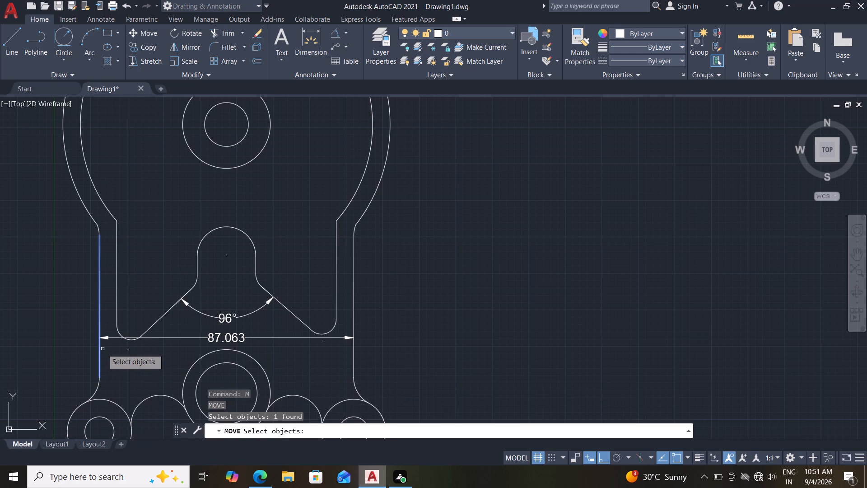
{"action": "key", "text": "Return"}
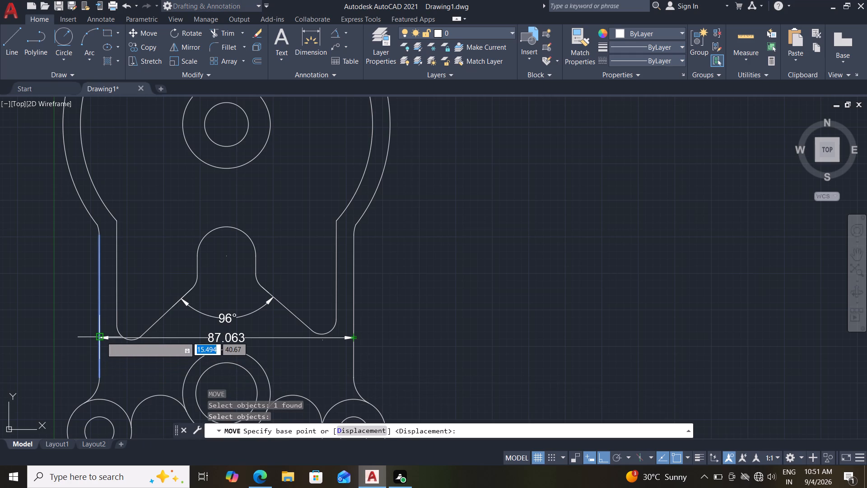
{"action": "left_click", "coordinate": [101, 337]}
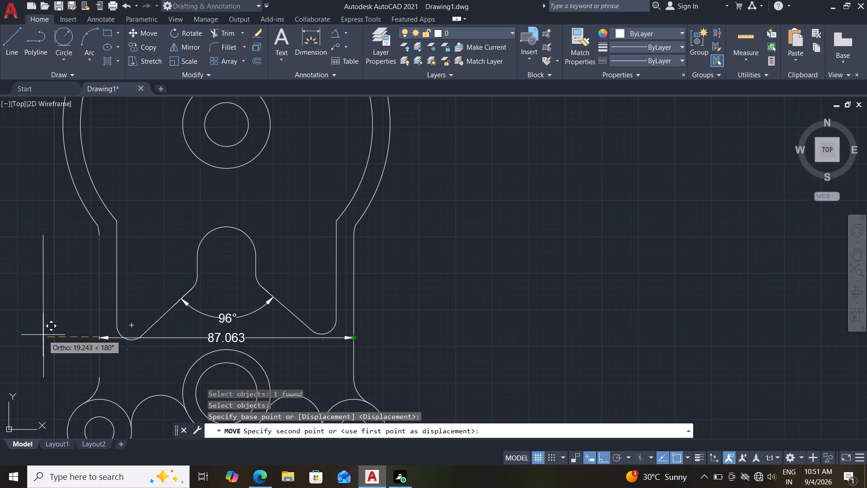
{"action": "type", "text": "0.5"}
{"action": "key", "text": "Return"}
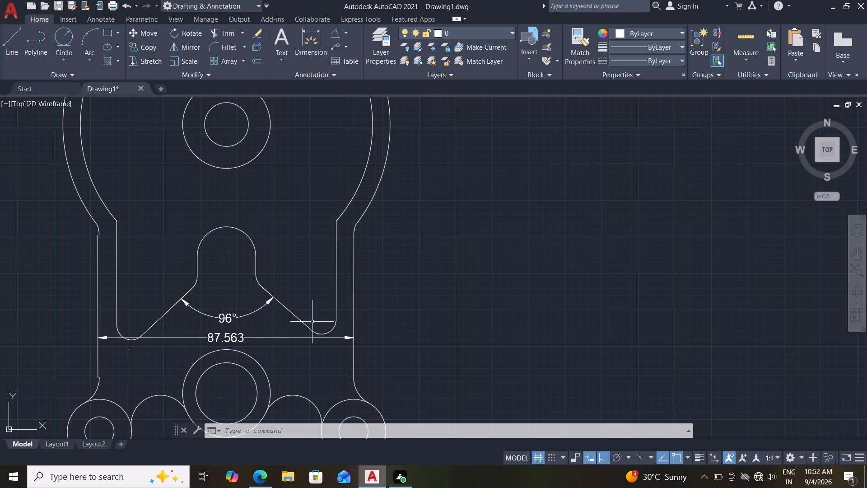
Move the right outer vertical line 0.4 mm outward, away from the part's centre.
{"action": "key", "text": "m"}
{"action": "key", "text": "Return"}
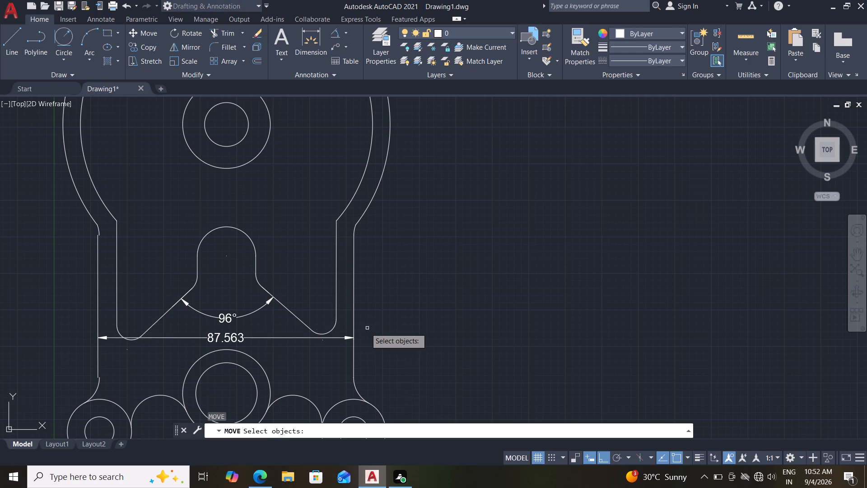
{"action": "left_click", "coordinate": [354, 329]}
{"action": "key", "text": "Return"}
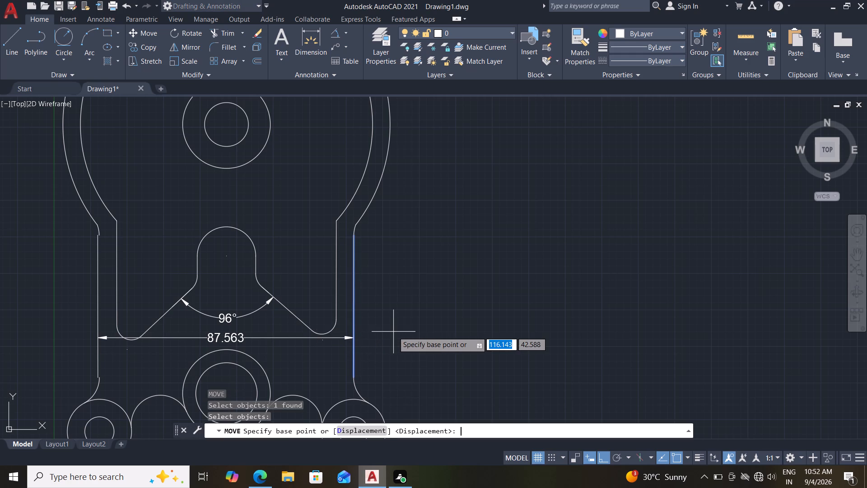
{"action": "left_click", "coordinate": [354, 329]}
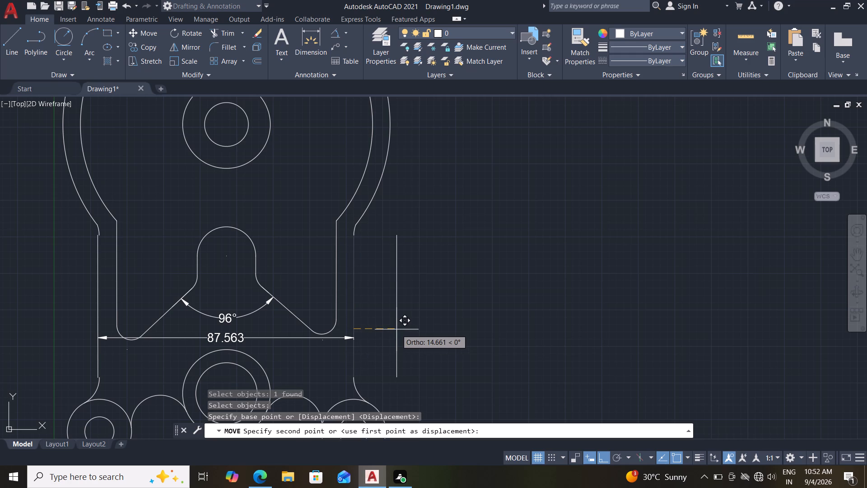
{"action": "type", "text": "0.4"}
{"action": "key", "text": "Return"}
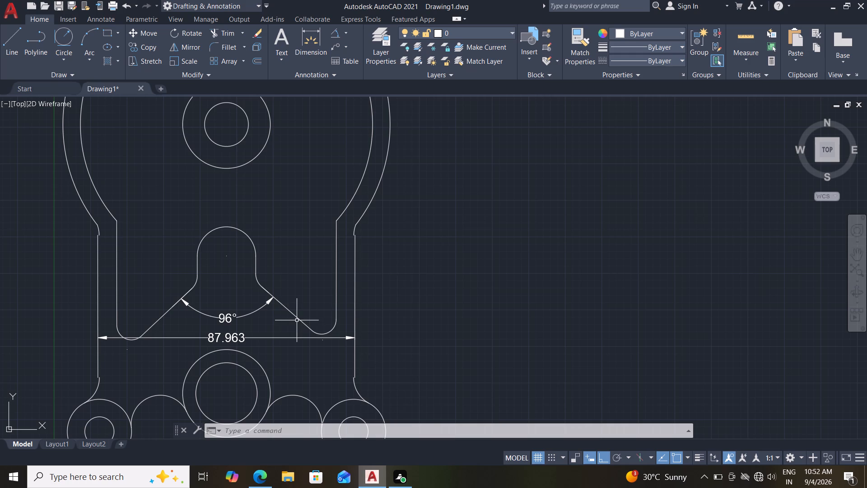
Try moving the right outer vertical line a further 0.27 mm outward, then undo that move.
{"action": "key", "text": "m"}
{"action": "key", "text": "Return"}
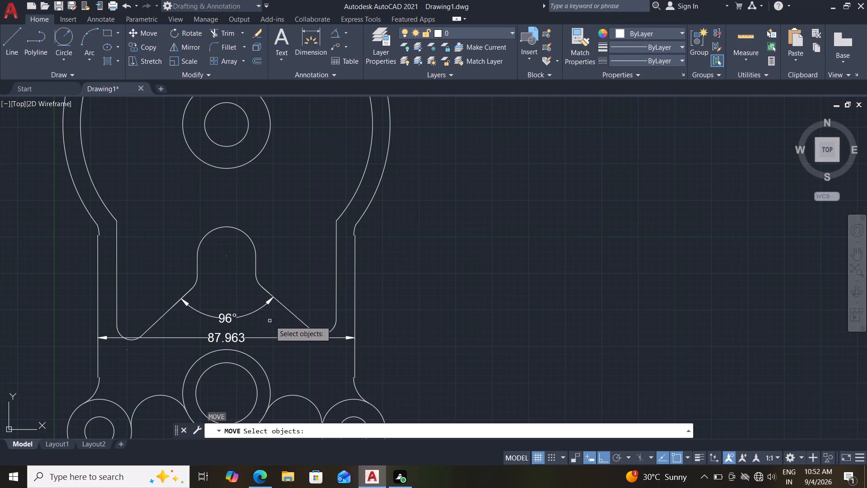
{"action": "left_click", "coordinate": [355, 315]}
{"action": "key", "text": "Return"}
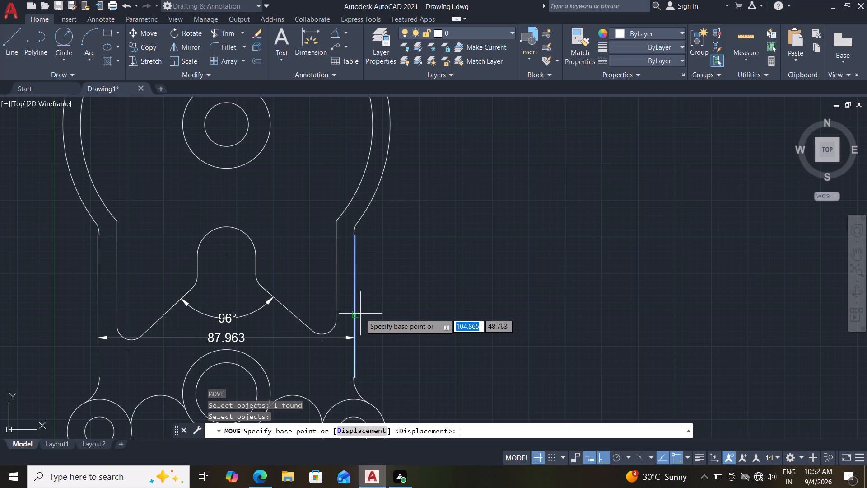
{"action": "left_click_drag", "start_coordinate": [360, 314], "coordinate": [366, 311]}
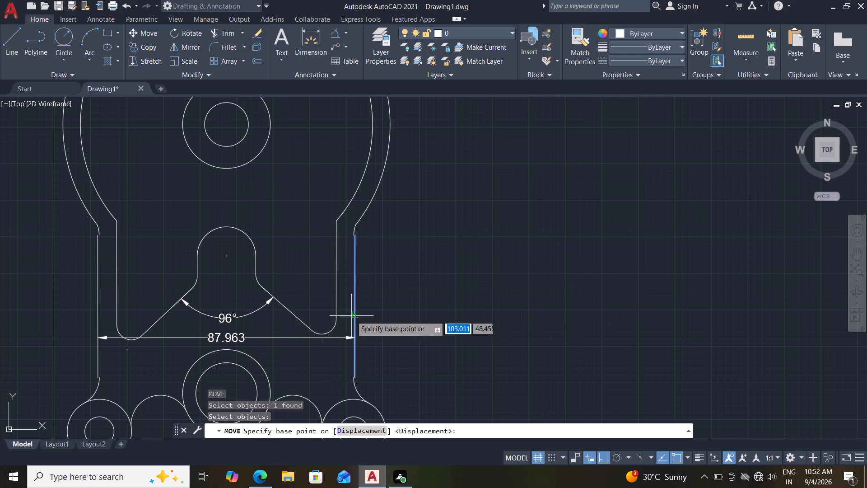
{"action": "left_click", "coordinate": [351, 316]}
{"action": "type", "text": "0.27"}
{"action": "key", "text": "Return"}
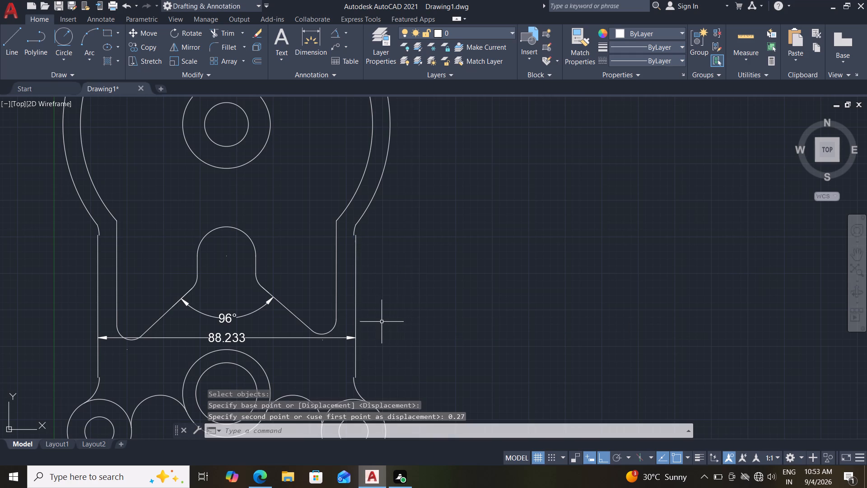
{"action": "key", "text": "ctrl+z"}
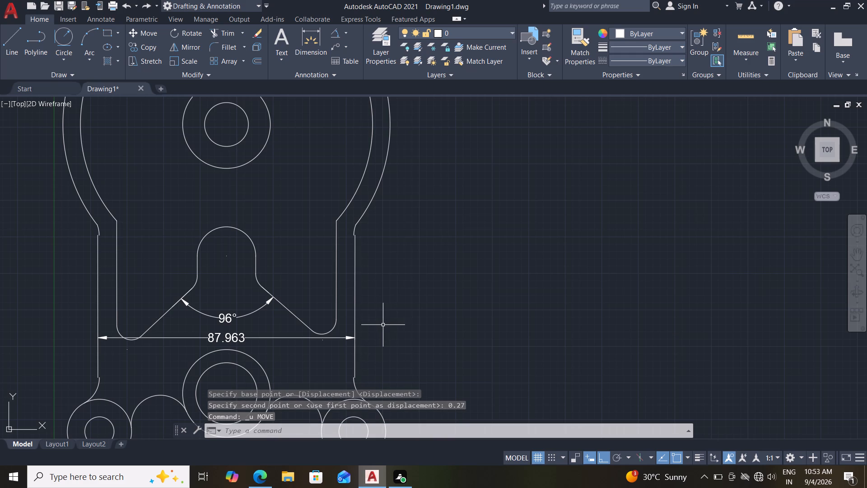
Move the right outer vertical line a further 0.027 mm outward.
{"action": "key", "text": "m"}
{"action": "key", "text": "Return"}
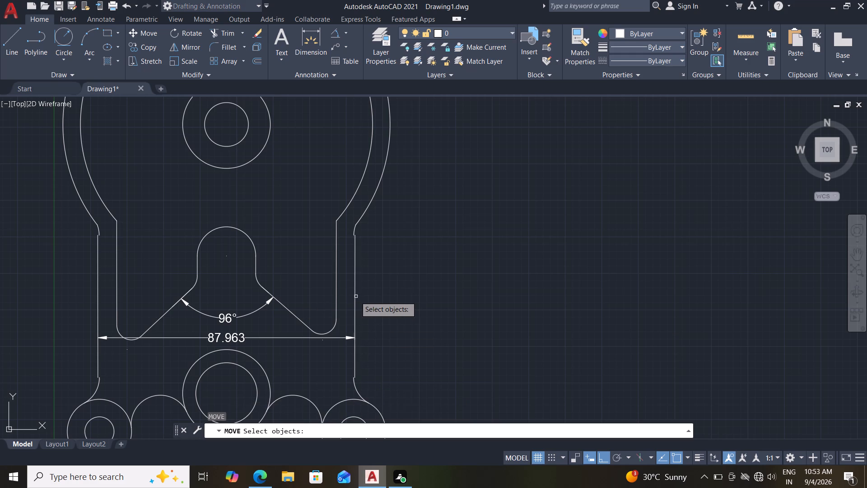
{"action": "left_click", "coordinate": [355, 296]}
{"action": "key", "text": "Return"}
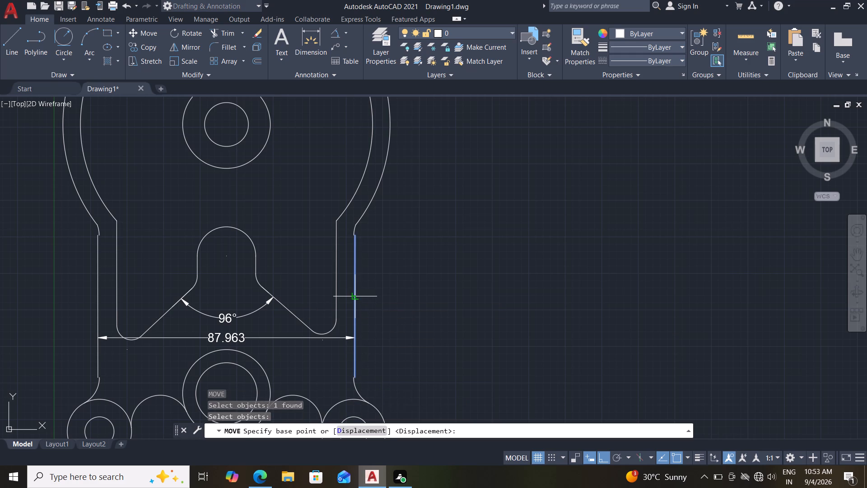
{"action": "left_click", "coordinate": [355, 296]}
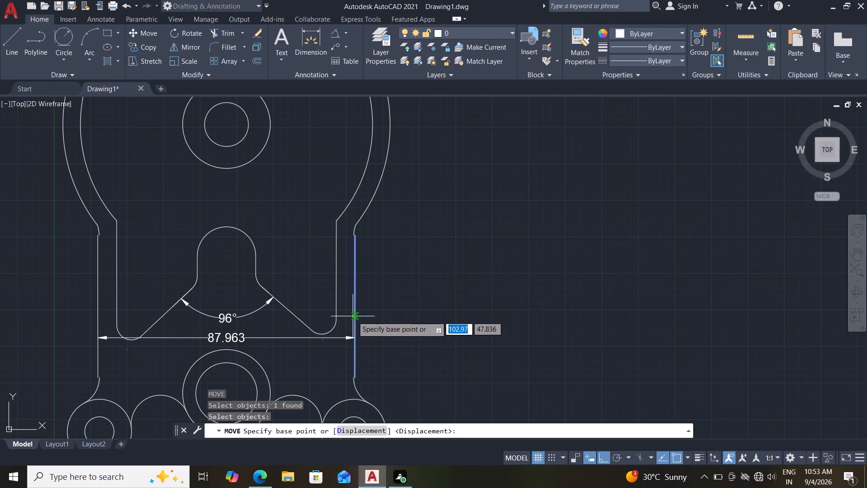
{"action": "left_click", "coordinate": [353, 316]}
{"action": "type", "text": "0."}
{"action": "type", "text": "027"}
{"action": "key", "text": "Return"}
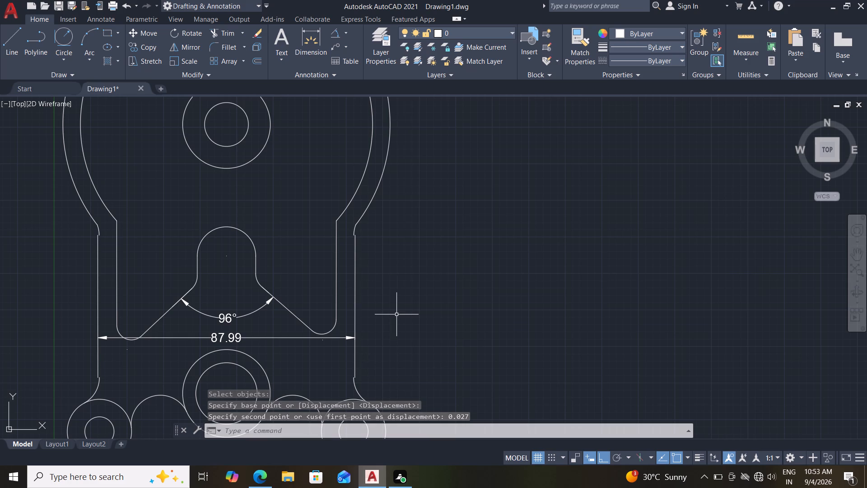
Move the right outer vertical line a further 0.01 mm outward, away from the part's centre.
{"action": "key", "text": "m"}
{"action": "key", "text": "Return"}
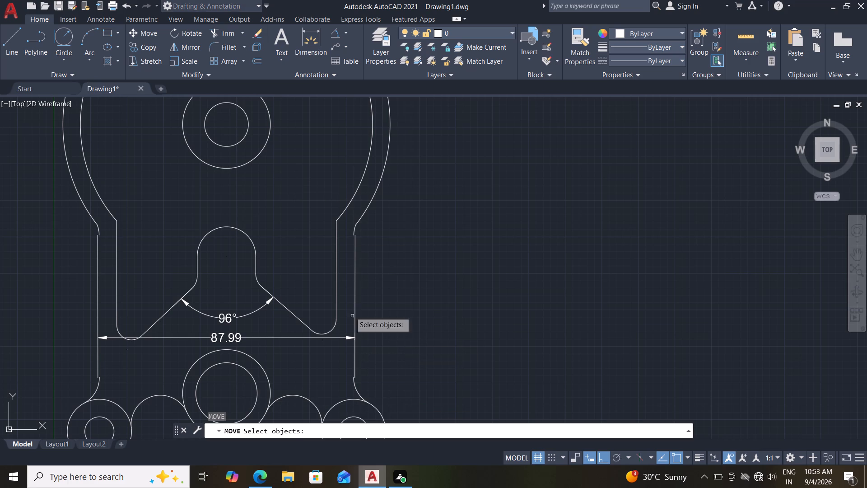
{"action": "left_click", "coordinate": [355, 300]}
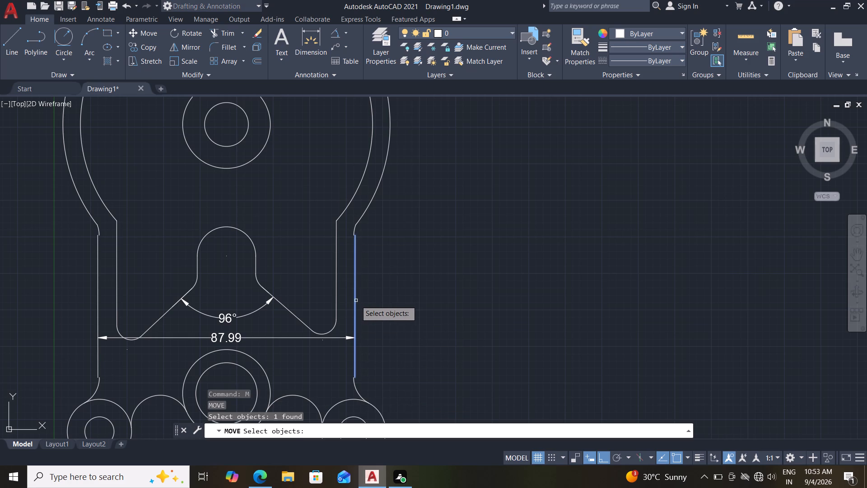
{"action": "key", "text": "Return"}
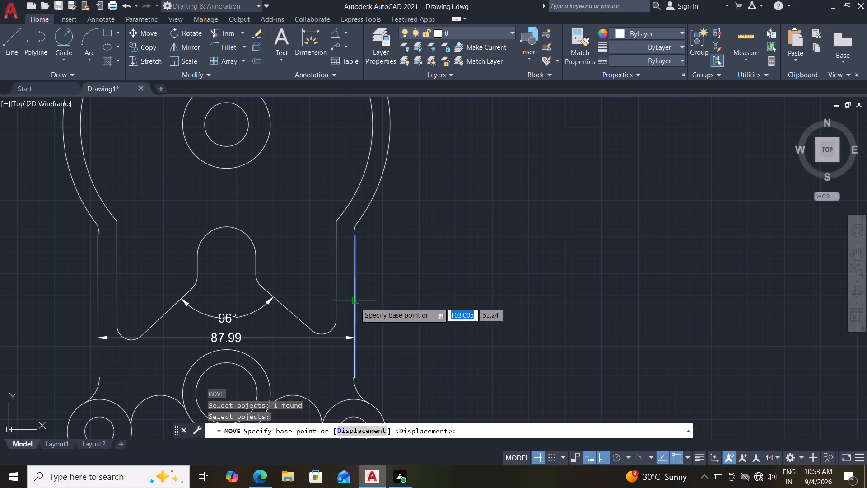
{"action": "left_click", "coordinate": [355, 302]}
{"action": "type", "text": "0."}
{"action": "type", "text": "01"}
{"action": "key", "text": "Return"}
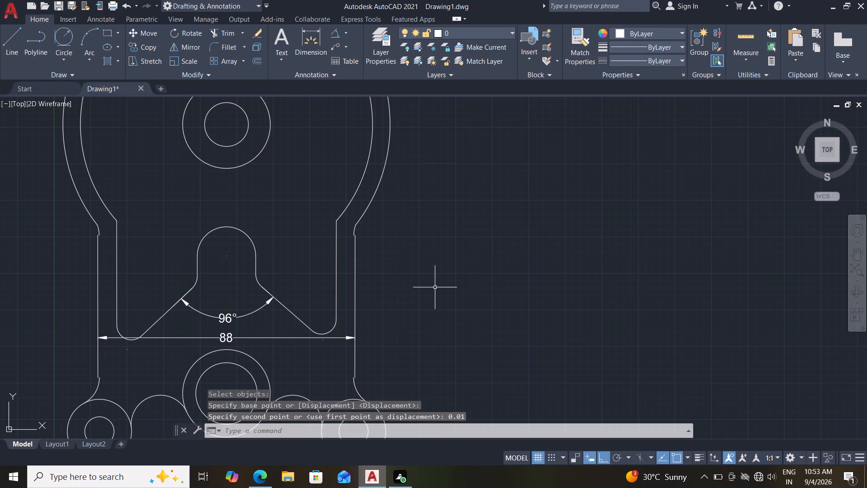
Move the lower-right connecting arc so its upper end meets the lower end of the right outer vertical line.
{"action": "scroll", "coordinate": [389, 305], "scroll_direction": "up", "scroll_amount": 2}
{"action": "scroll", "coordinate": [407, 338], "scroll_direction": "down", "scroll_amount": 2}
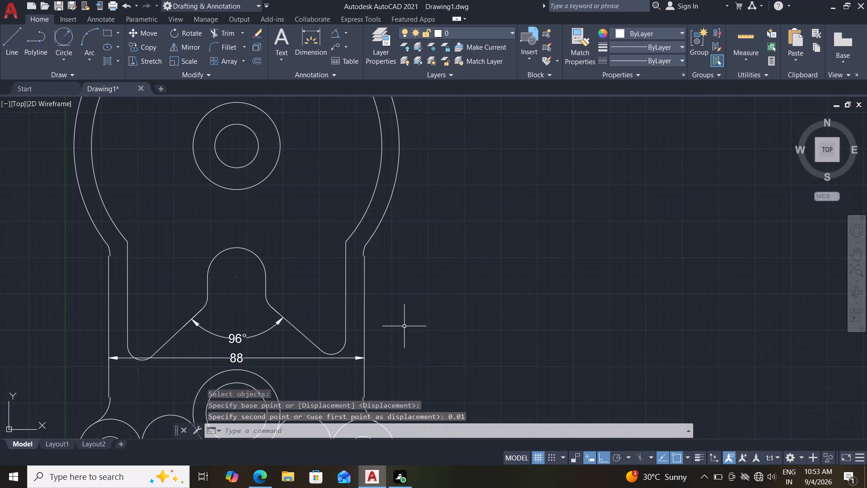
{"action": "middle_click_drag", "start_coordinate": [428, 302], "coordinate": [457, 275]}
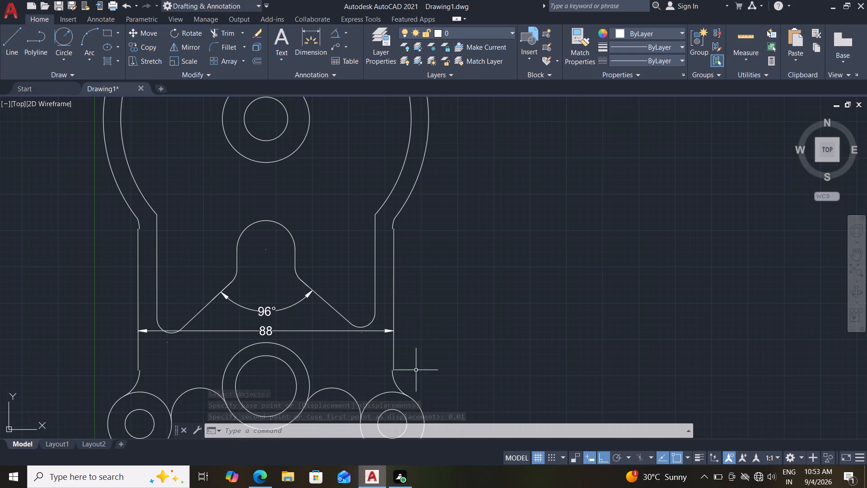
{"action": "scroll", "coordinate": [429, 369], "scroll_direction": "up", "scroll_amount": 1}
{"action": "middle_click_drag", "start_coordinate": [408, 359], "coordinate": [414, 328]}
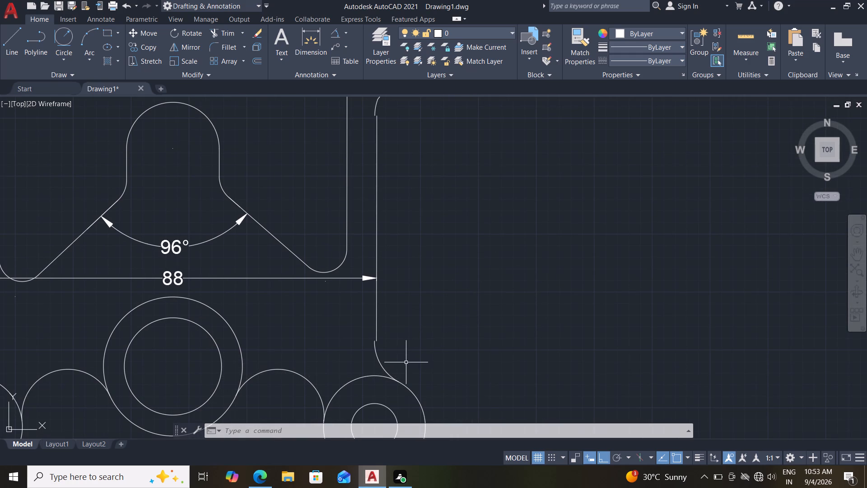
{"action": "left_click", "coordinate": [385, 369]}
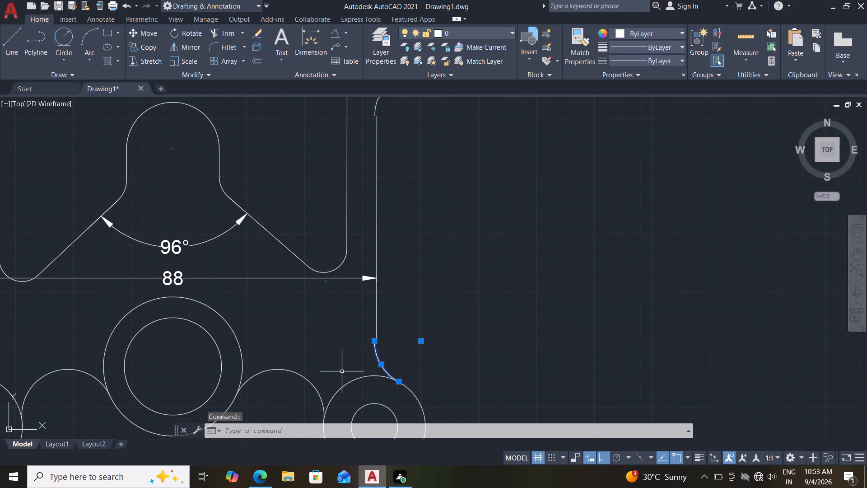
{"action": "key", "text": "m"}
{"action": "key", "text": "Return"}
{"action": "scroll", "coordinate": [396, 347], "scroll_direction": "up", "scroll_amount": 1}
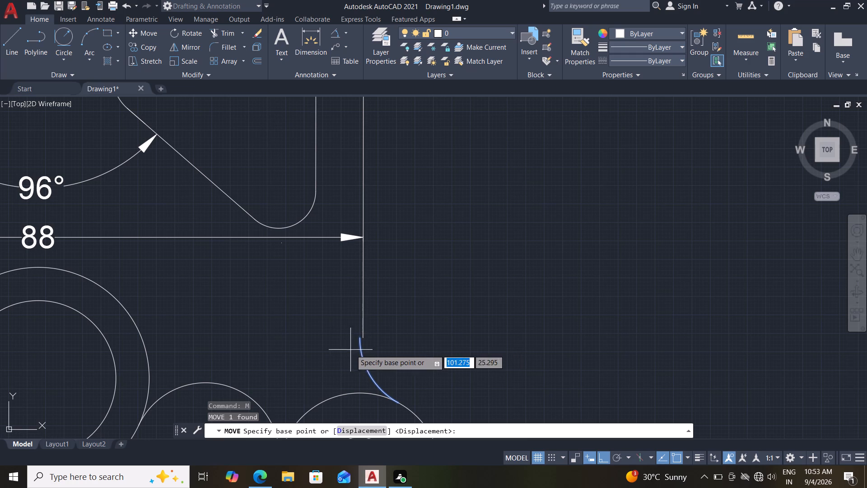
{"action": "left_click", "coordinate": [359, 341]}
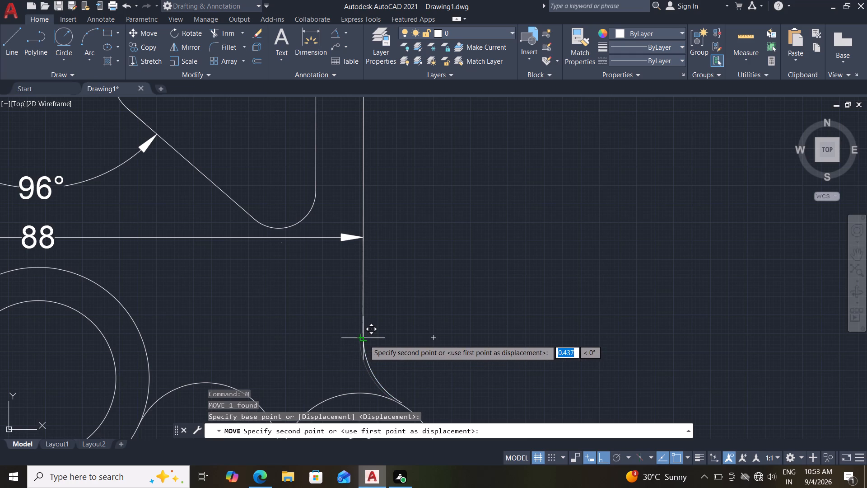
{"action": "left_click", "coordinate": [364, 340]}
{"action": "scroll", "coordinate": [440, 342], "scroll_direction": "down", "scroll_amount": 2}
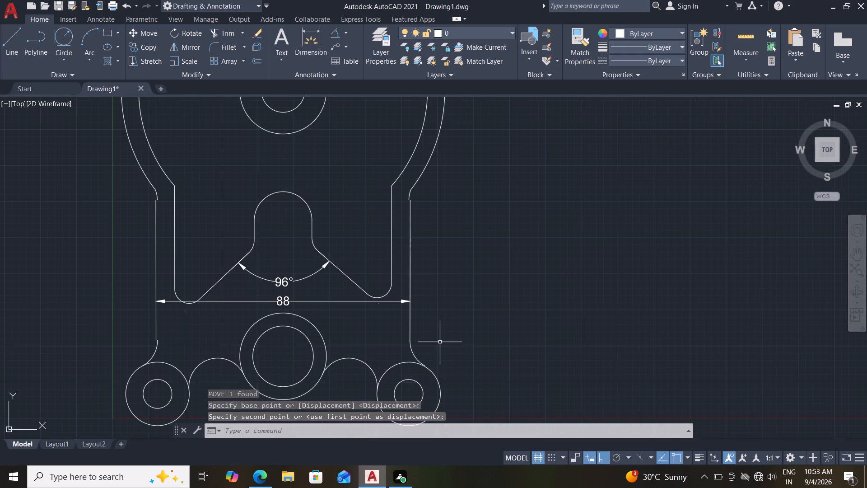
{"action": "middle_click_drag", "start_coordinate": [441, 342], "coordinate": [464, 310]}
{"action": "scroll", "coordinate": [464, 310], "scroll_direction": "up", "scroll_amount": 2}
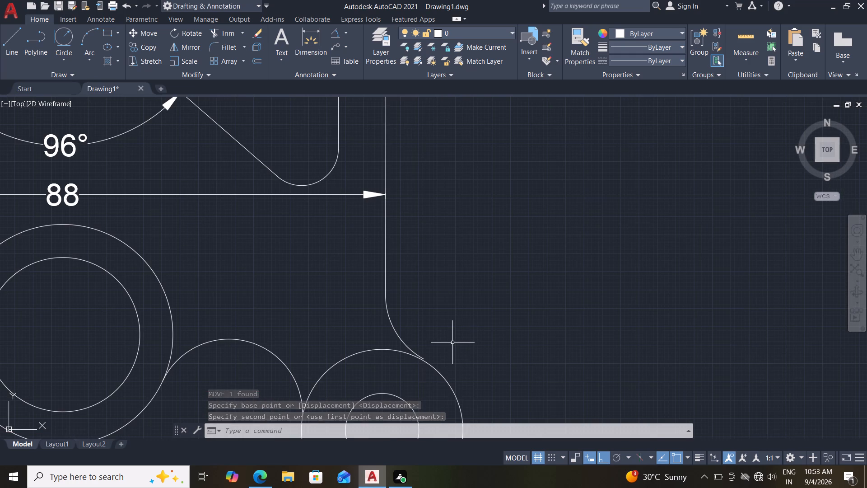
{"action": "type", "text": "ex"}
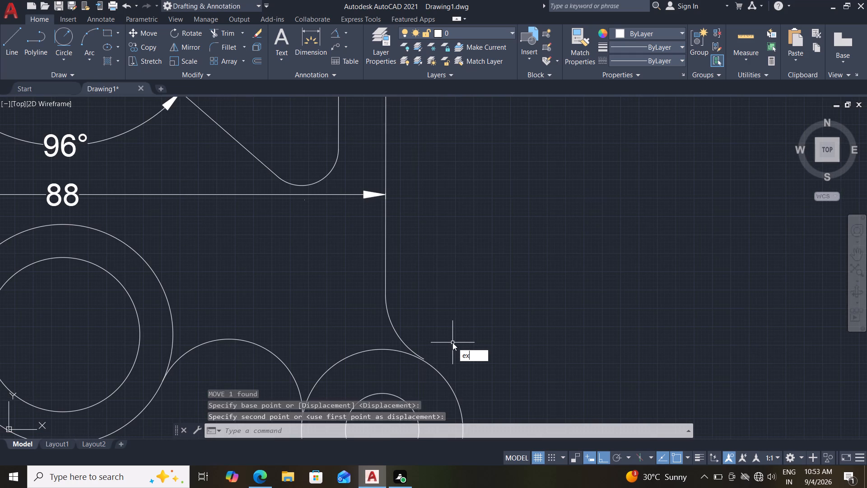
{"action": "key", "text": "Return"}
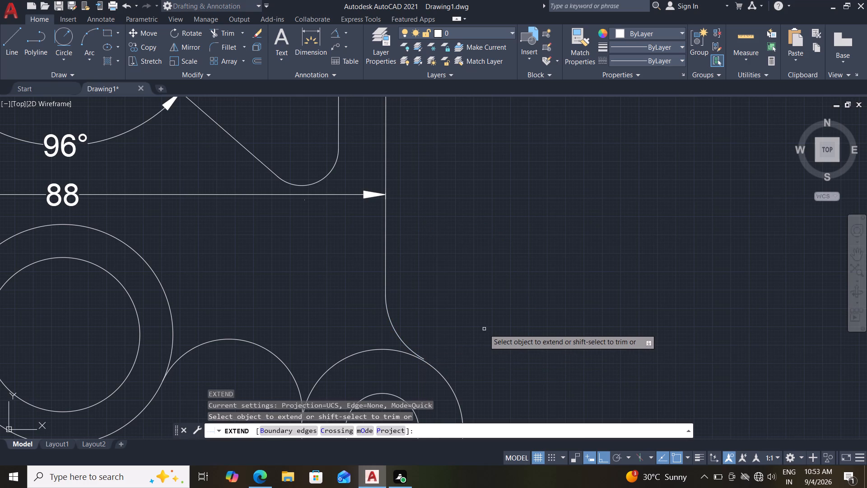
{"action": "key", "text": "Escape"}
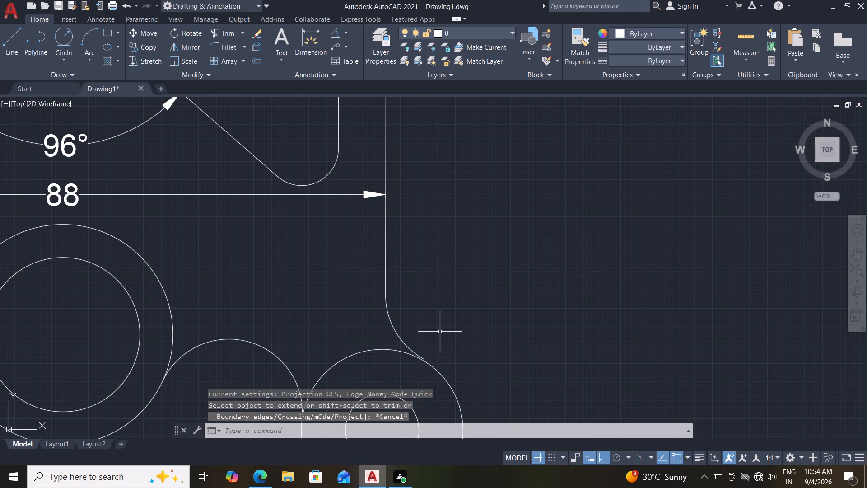
Delete the connecting arc between the right outer vertical line and the lower-right outer circle.
{"action": "left_click", "coordinate": [397, 334]}
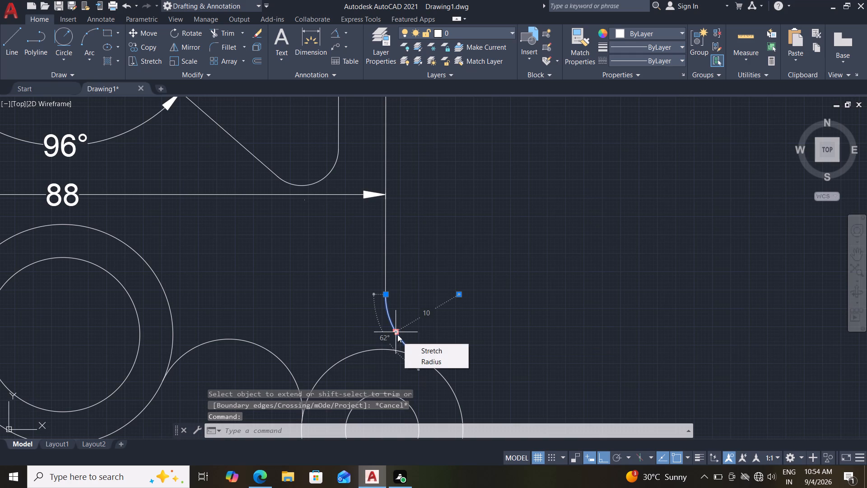
{"action": "key", "text": "Delete"}
{"action": "key", "text": "Escape"}
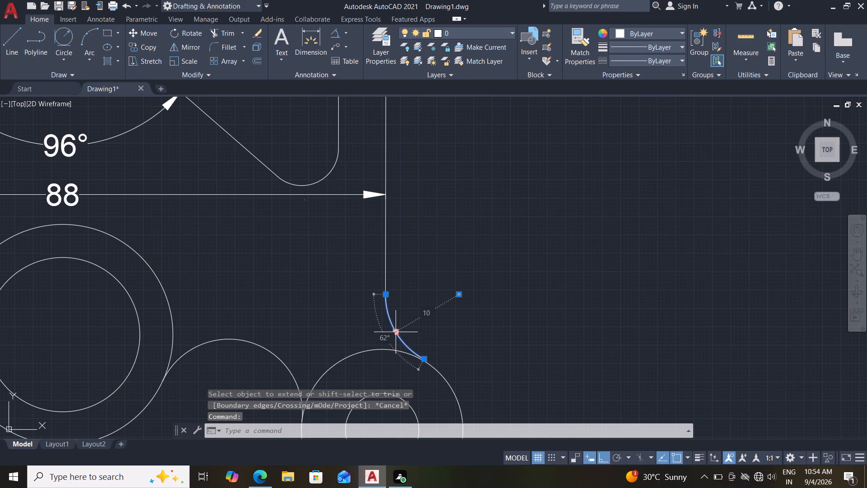
{"action": "key", "text": "Delete"}
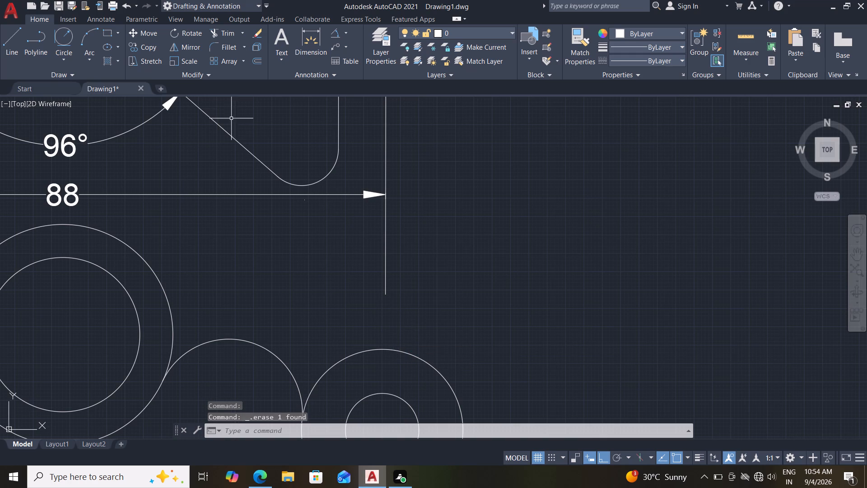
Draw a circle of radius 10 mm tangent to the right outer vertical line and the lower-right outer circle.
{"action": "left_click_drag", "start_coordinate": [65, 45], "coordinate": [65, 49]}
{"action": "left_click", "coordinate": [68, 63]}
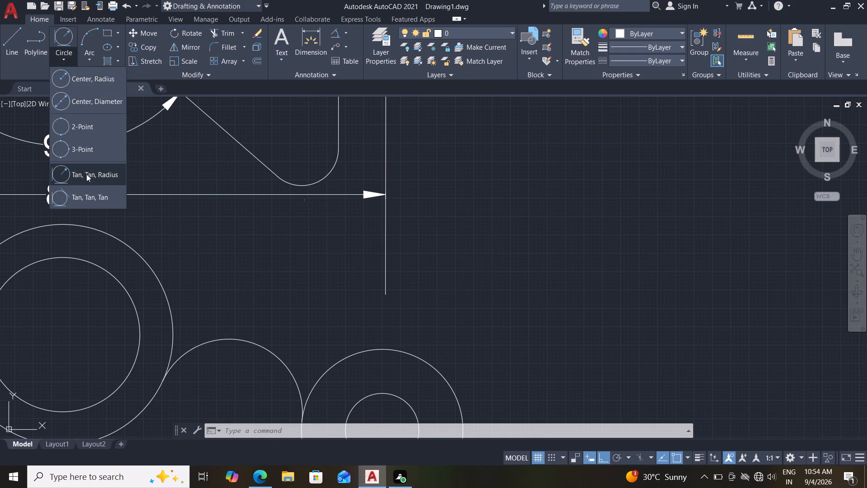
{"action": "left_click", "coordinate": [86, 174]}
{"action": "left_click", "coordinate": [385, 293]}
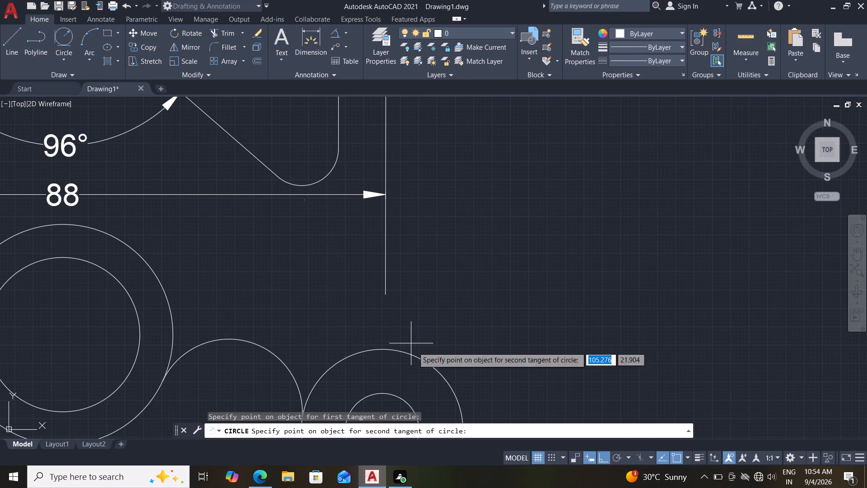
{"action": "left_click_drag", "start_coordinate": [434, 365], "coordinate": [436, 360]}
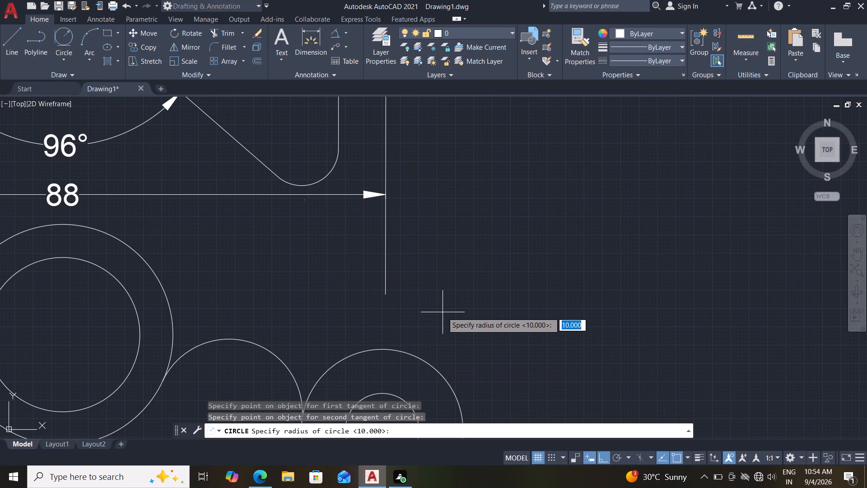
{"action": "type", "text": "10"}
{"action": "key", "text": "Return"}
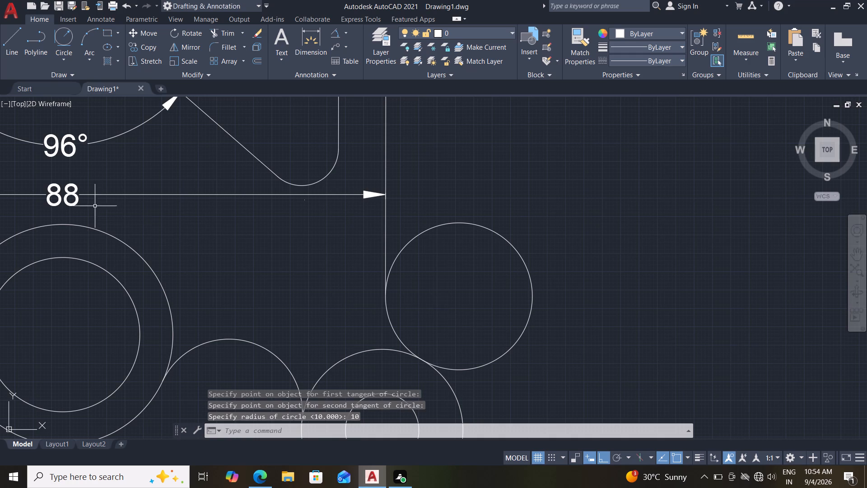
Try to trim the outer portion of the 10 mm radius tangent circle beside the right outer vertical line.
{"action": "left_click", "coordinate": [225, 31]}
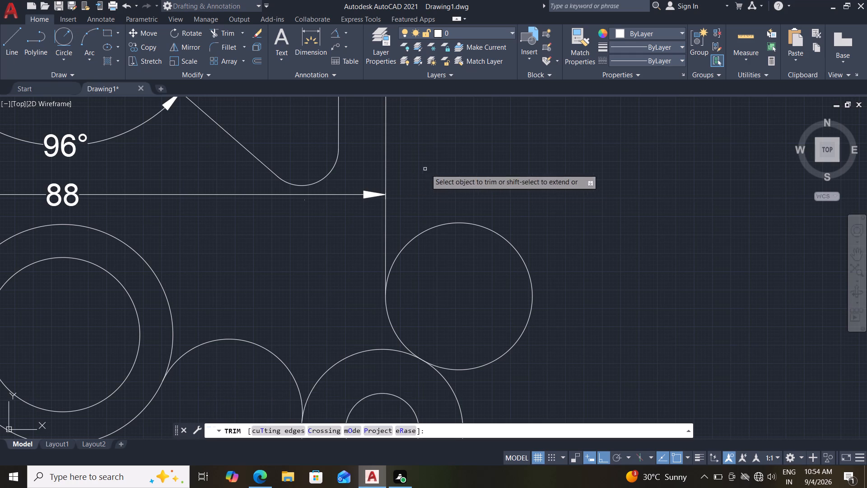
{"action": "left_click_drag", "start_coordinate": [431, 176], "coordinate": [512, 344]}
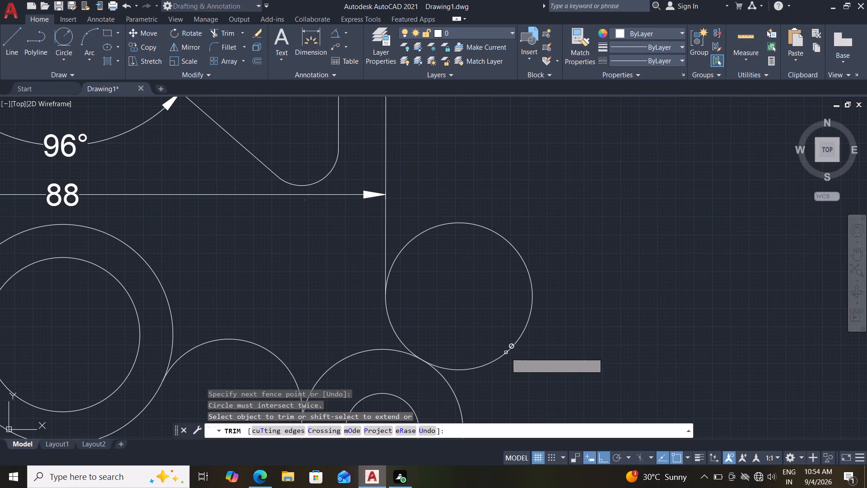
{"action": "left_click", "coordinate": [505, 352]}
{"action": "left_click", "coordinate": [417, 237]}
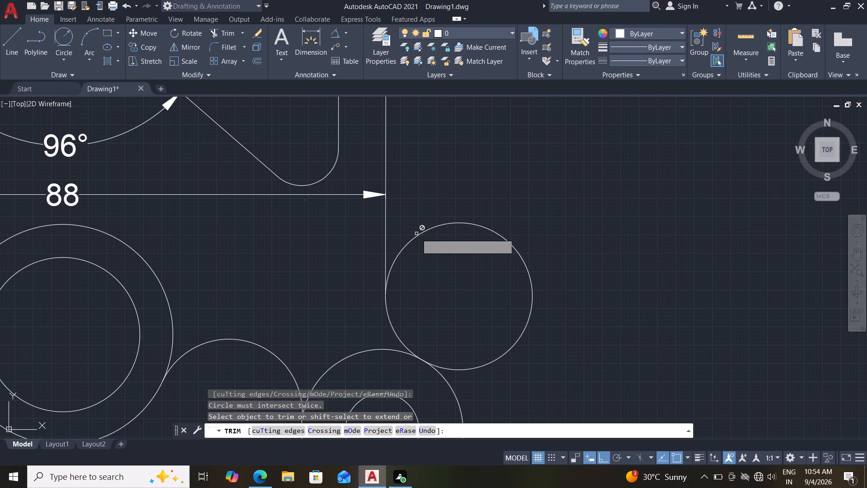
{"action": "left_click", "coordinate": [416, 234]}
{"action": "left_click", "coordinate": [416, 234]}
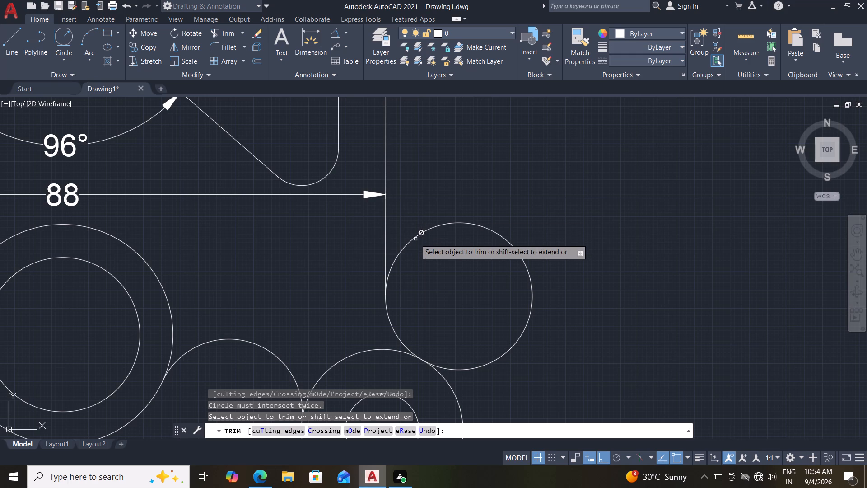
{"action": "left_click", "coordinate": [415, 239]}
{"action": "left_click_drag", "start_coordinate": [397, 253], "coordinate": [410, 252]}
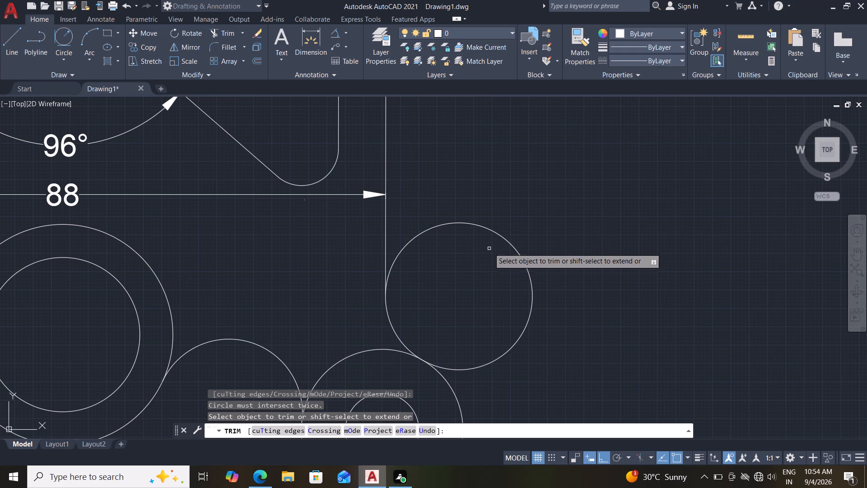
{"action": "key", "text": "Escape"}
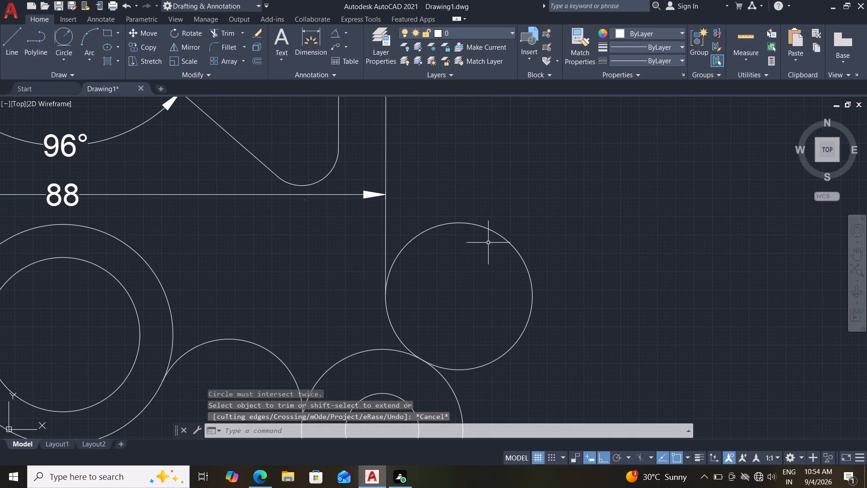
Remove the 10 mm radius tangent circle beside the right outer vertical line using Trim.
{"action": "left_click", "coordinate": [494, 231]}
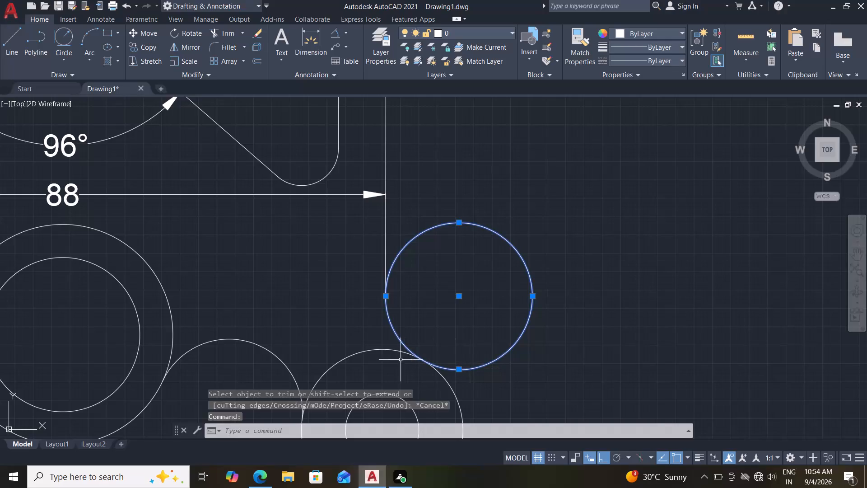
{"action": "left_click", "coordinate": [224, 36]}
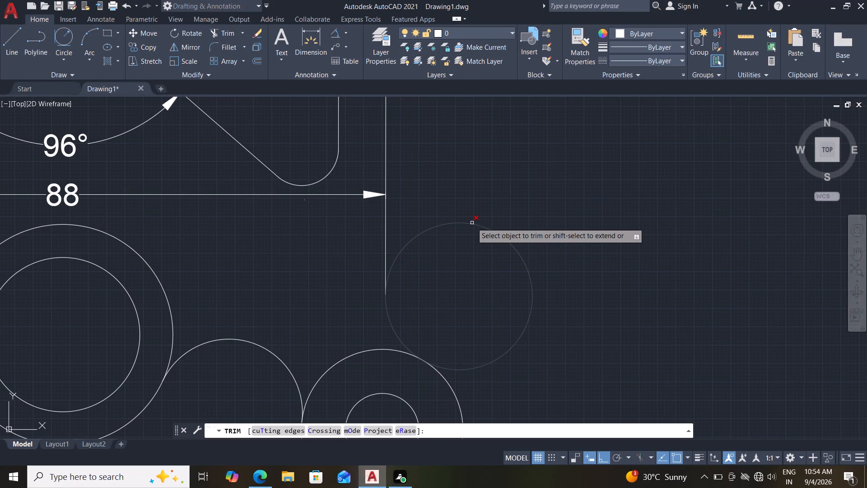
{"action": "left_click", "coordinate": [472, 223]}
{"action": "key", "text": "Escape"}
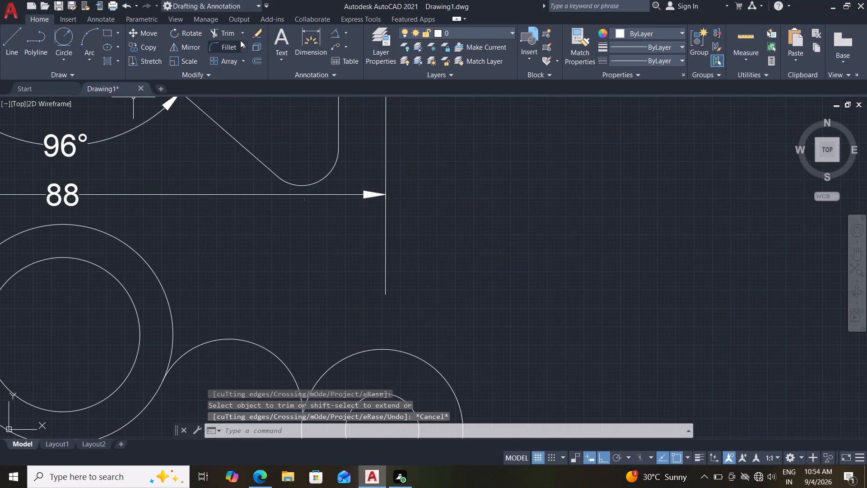
Draw a 10 mm radius arc from the right outer vertical line's lower end to the lower-right outer circle.
{"action": "left_click", "coordinate": [93, 53]}
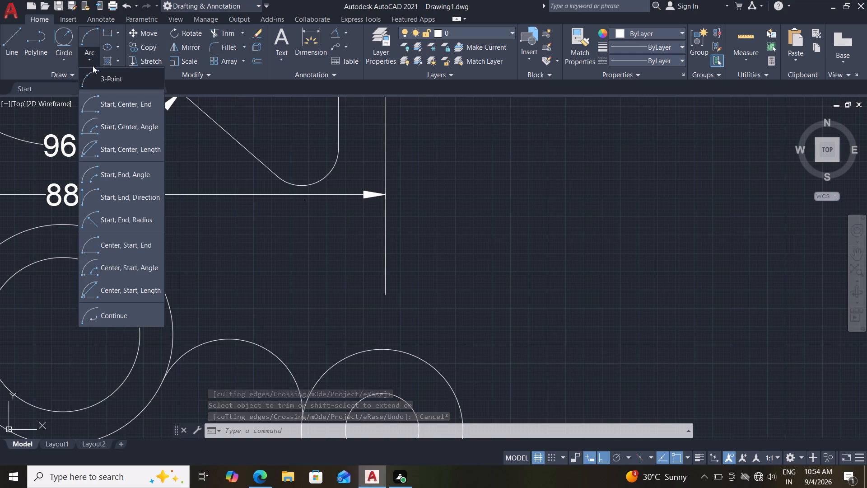
{"action": "left_click", "coordinate": [132, 217]}
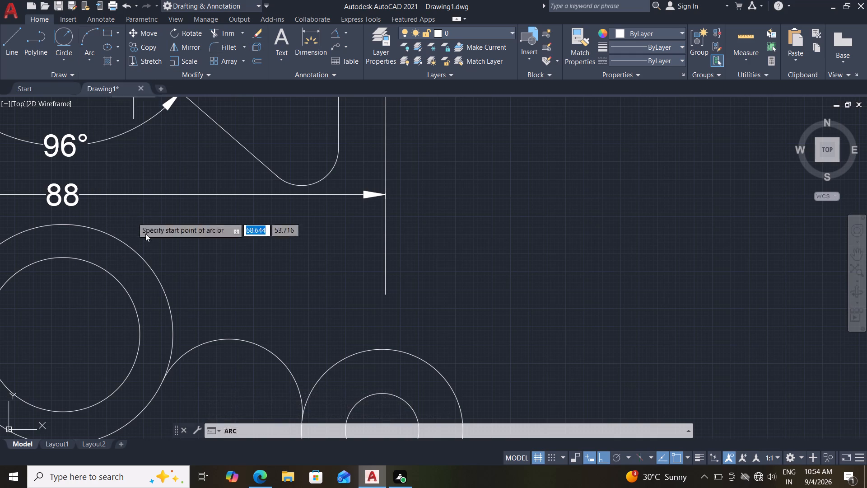
{"action": "left_click", "coordinate": [385, 295]}
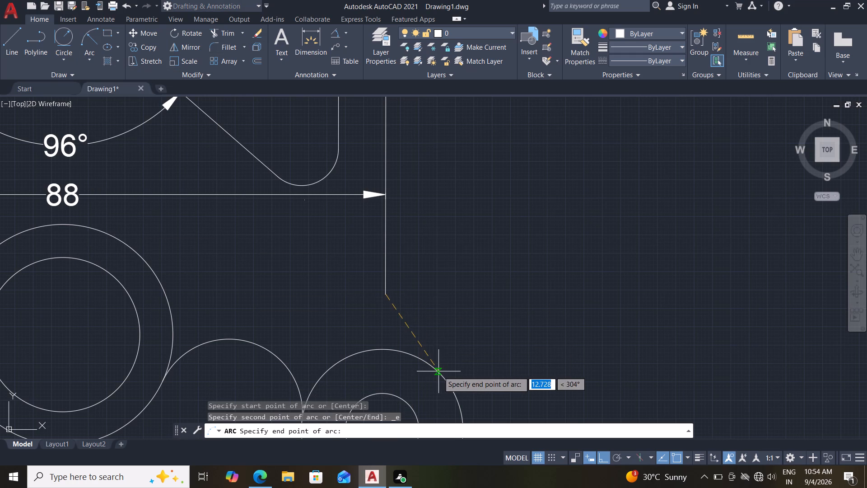
{"action": "left_click", "coordinate": [438, 371]}
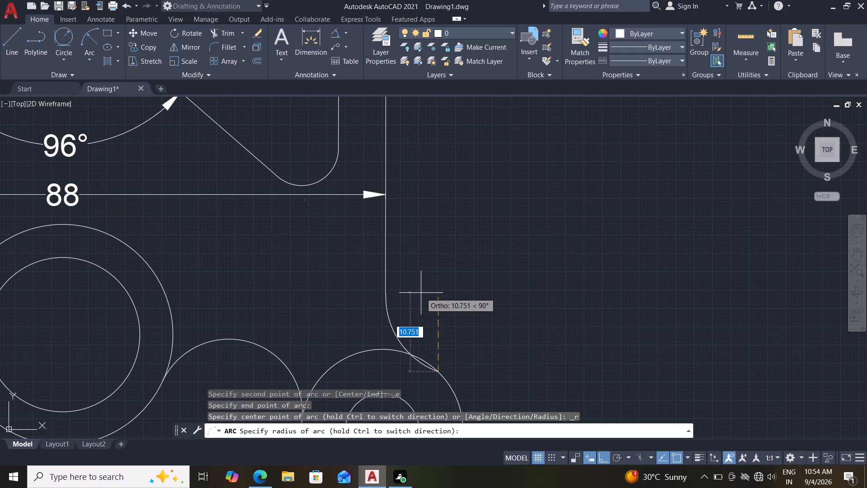
{"action": "type", "text": "10"}
{"action": "key", "text": "Return"}
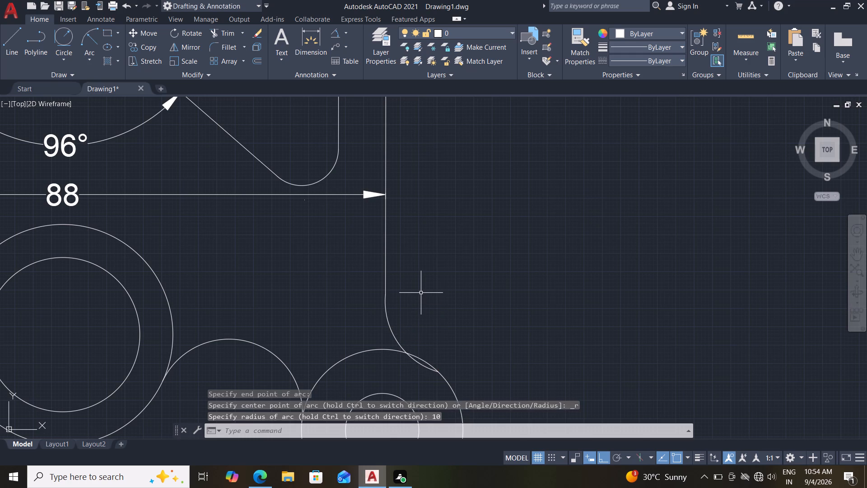
Trim the part of the new connecting arc that lies inside the lower-right outer circle.
{"action": "left_click", "coordinate": [230, 34]}
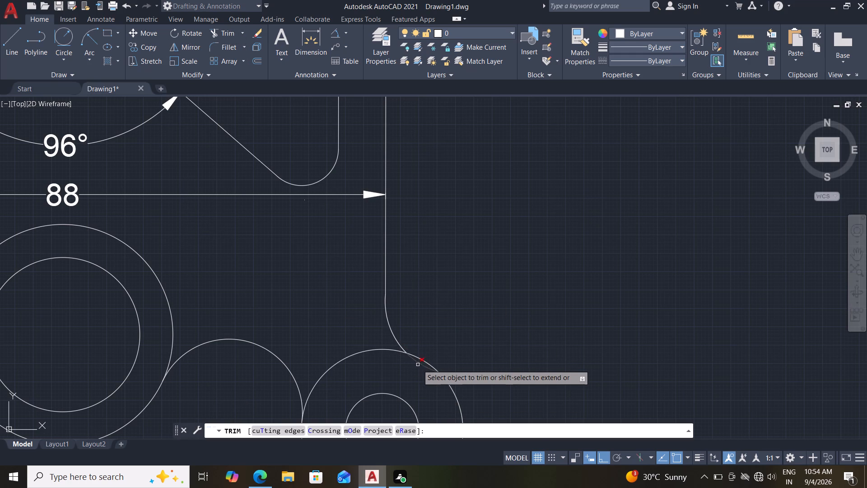
{"action": "left_click", "coordinate": [421, 365]}
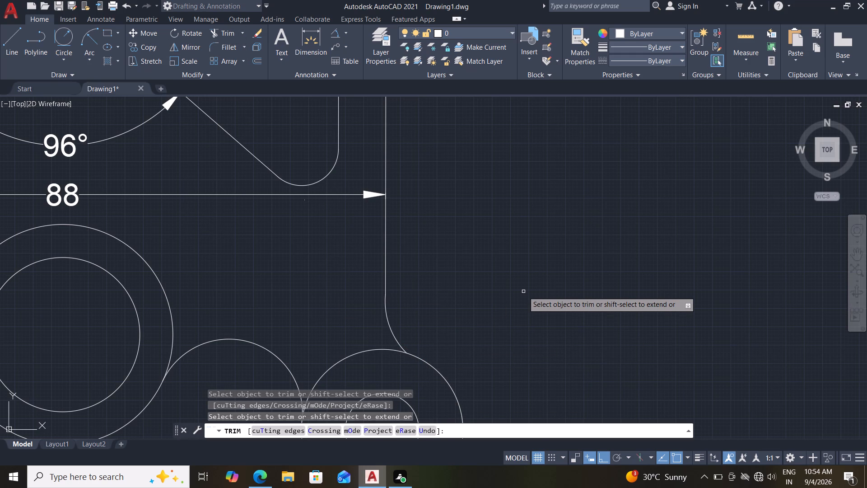
{"action": "key", "text": "Escape"}
Move the short arc above the right outer vertical line so its lower end meets the line's upper endpoint.
{"action": "scroll", "coordinate": [274, 289], "scroll_direction": "down", "scroll_amount": 1}
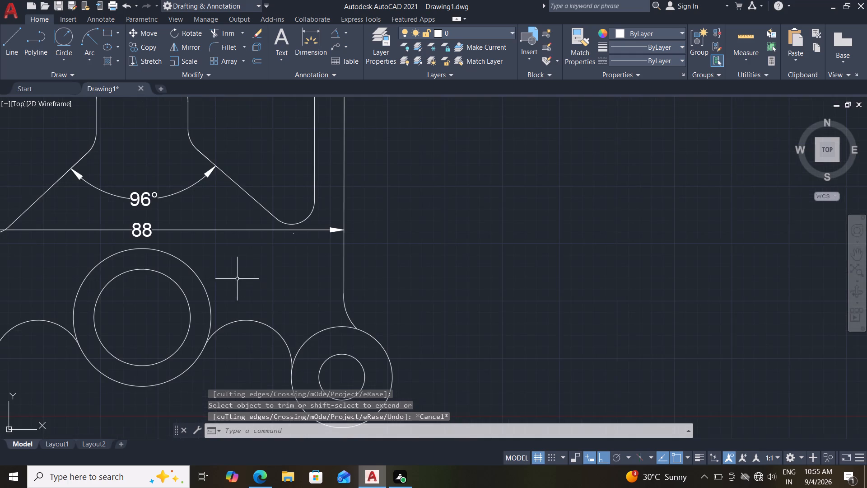
{"action": "scroll", "coordinate": [244, 273], "scroll_direction": "down", "scroll_amount": 2}
{"action": "middle_click_drag", "start_coordinate": [324, 181], "coordinate": [368, 252]}
{"action": "scroll", "coordinate": [368, 252], "scroll_direction": "up", "scroll_amount": 1}
{"action": "scroll", "coordinate": [329, 260], "scroll_direction": "up", "scroll_amount": 1}
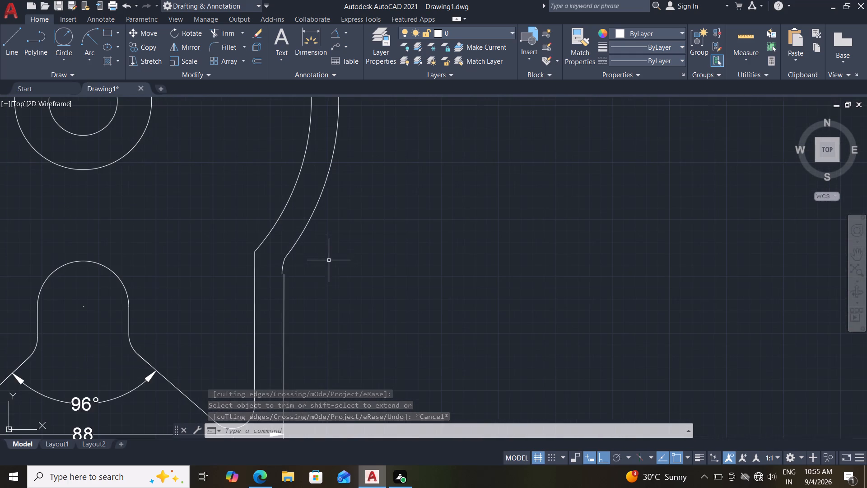
{"action": "middle_click_drag", "start_coordinate": [307, 270], "coordinate": [340, 262]}
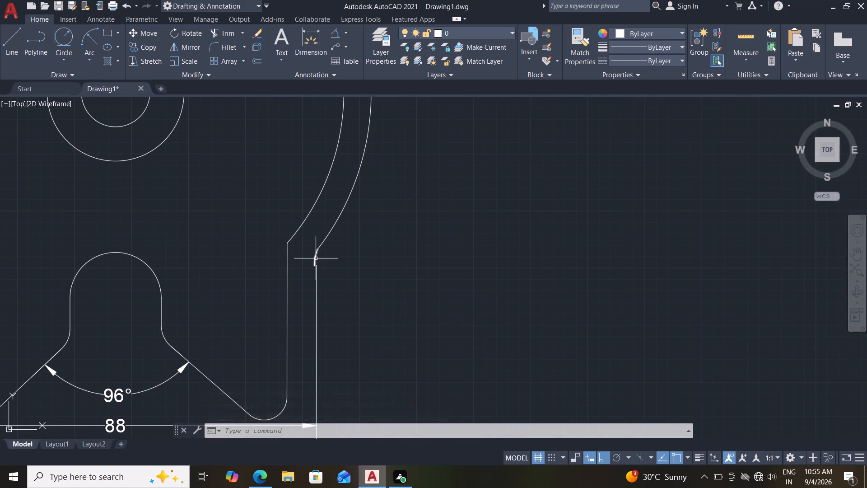
{"action": "left_click", "coordinate": [316, 258]}
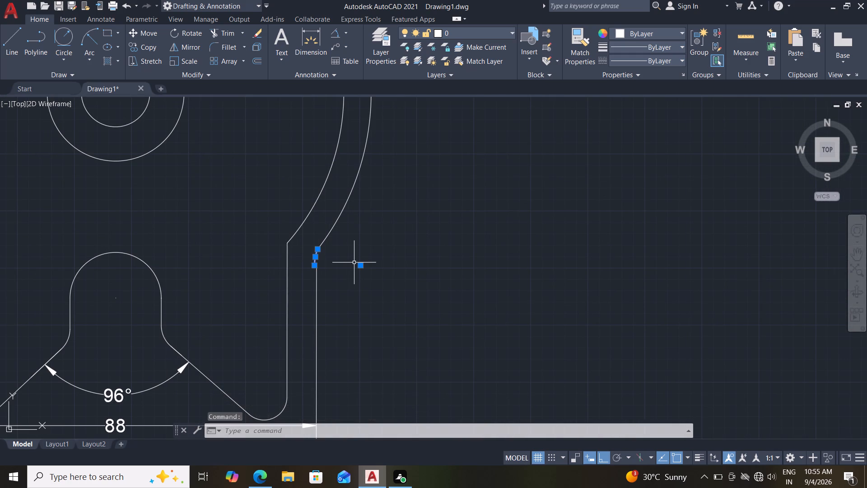
{"action": "key", "text": "m"}
{"action": "key", "text": "Return"}
{"action": "scroll", "coordinate": [345, 266], "scroll_direction": "up", "scroll_amount": 2}
{"action": "left_click", "coordinate": [262, 264]}
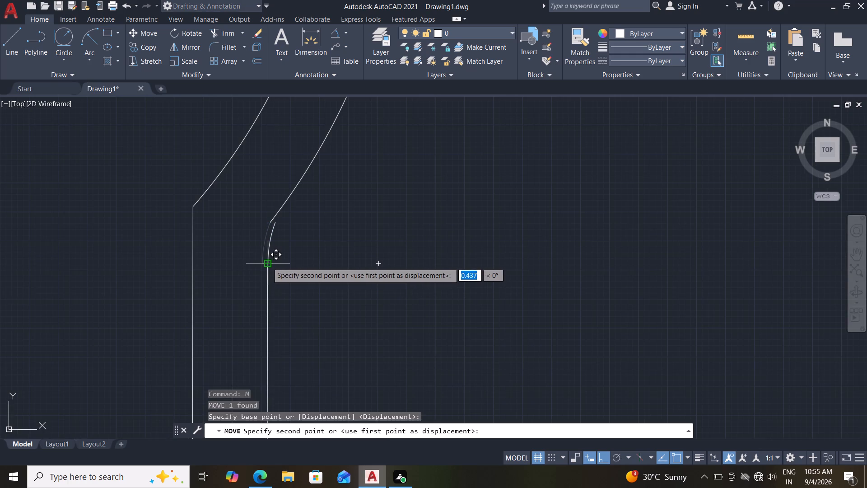
{"action": "left_click", "coordinate": [267, 263]}
Extend the moved short arc up to the large outer arc on the right side.
{"action": "type", "text": "ex"}
{"action": "key", "text": "Return"}
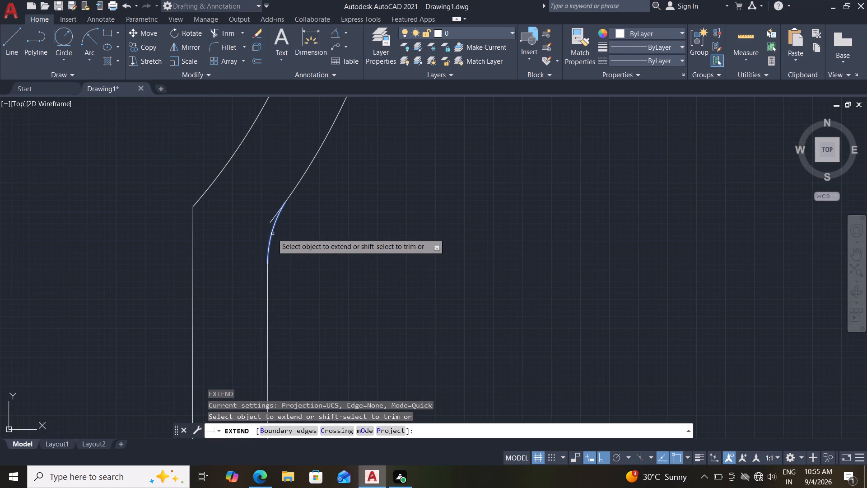
{"action": "left_click", "coordinate": [272, 234]}
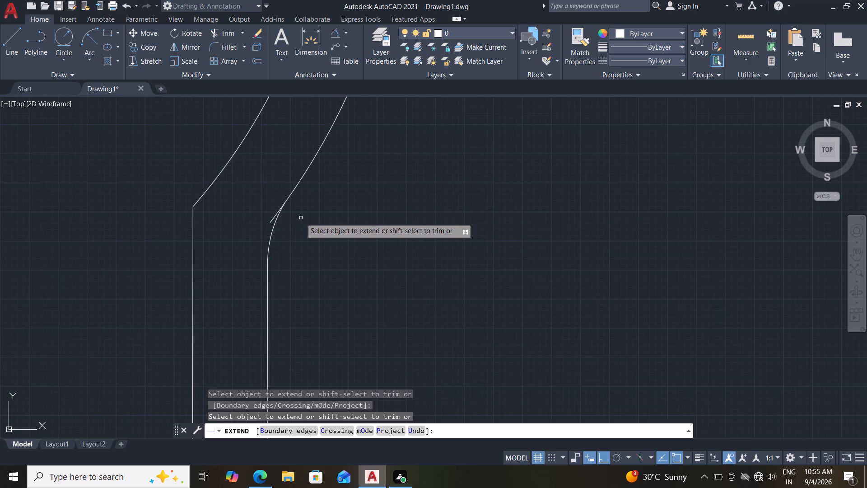
{"action": "key", "text": "Escape"}
Trim the large outer arc's leftover end that projects past the short connecting arc on the right side.
{"action": "type", "text": "tr"}
{"action": "key", "text": "Return"}
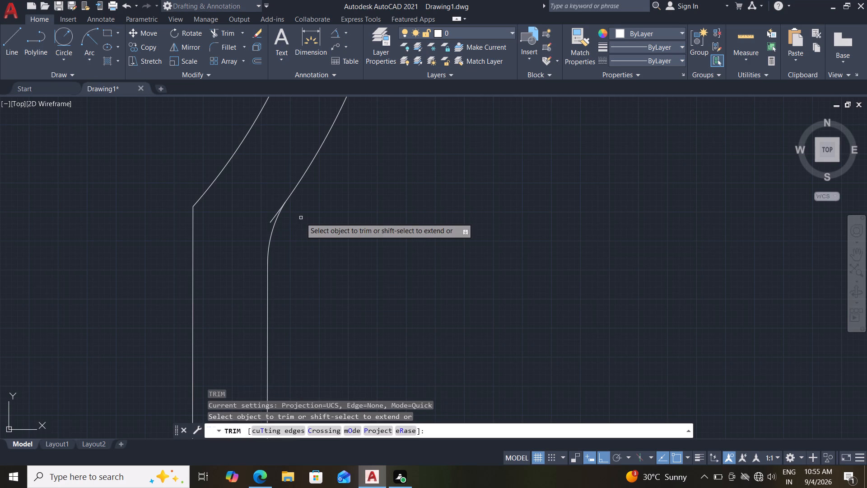
{"action": "left_click", "coordinate": [270, 220]}
{"action": "key", "text": "Escape"}
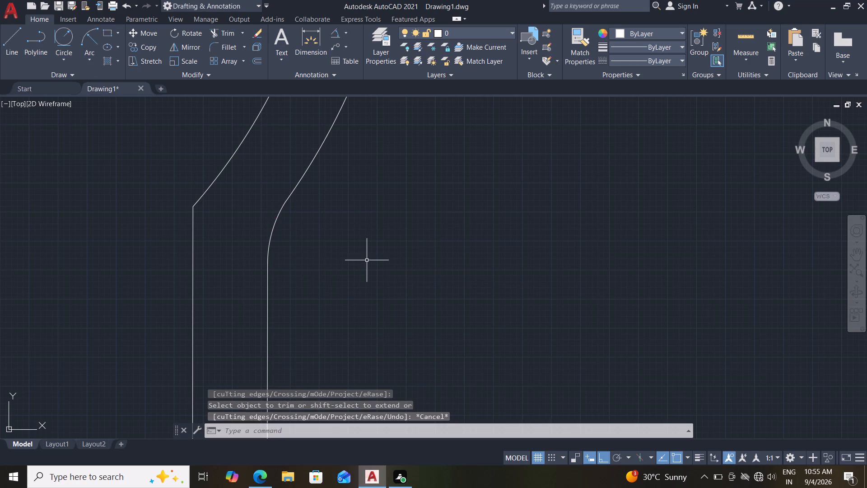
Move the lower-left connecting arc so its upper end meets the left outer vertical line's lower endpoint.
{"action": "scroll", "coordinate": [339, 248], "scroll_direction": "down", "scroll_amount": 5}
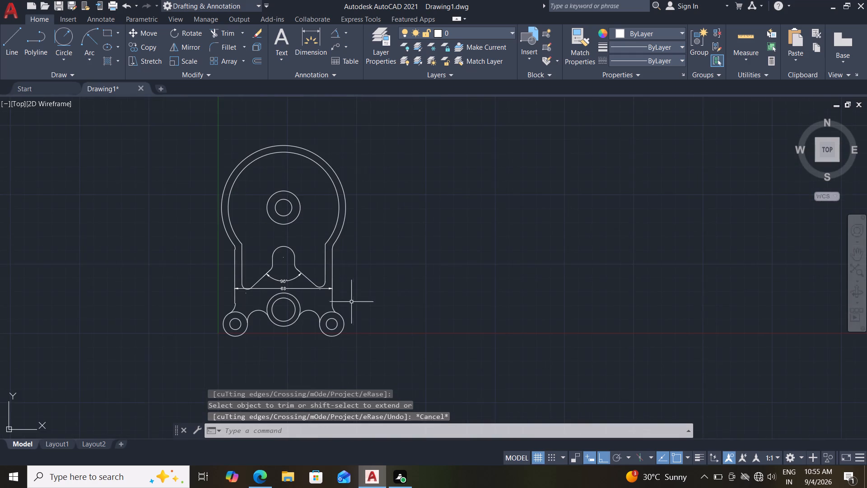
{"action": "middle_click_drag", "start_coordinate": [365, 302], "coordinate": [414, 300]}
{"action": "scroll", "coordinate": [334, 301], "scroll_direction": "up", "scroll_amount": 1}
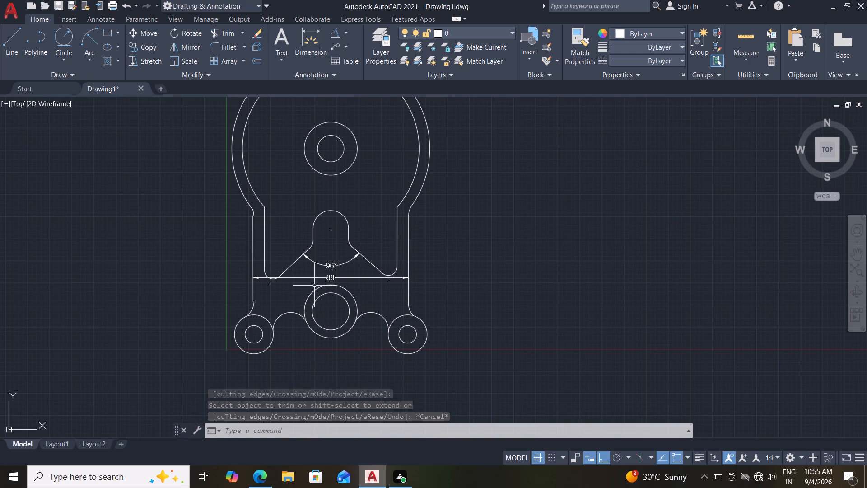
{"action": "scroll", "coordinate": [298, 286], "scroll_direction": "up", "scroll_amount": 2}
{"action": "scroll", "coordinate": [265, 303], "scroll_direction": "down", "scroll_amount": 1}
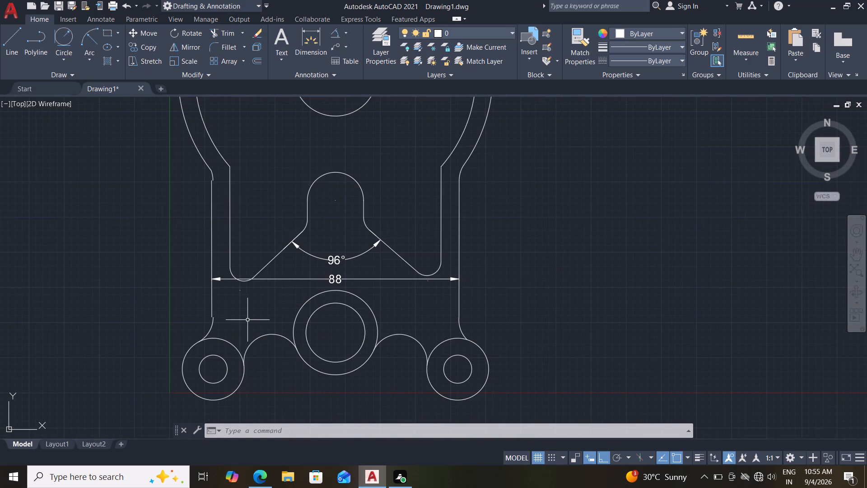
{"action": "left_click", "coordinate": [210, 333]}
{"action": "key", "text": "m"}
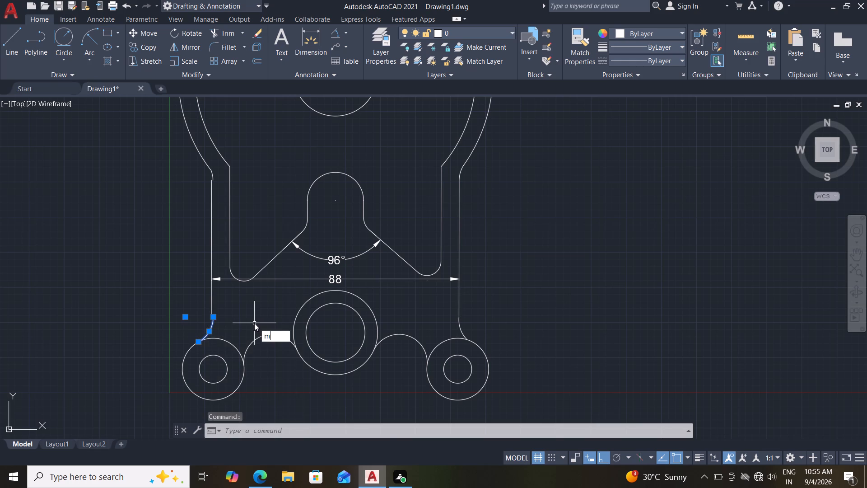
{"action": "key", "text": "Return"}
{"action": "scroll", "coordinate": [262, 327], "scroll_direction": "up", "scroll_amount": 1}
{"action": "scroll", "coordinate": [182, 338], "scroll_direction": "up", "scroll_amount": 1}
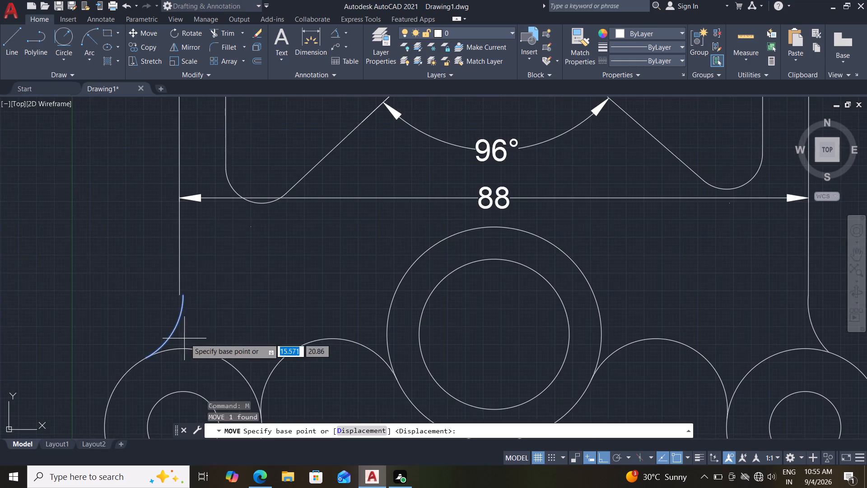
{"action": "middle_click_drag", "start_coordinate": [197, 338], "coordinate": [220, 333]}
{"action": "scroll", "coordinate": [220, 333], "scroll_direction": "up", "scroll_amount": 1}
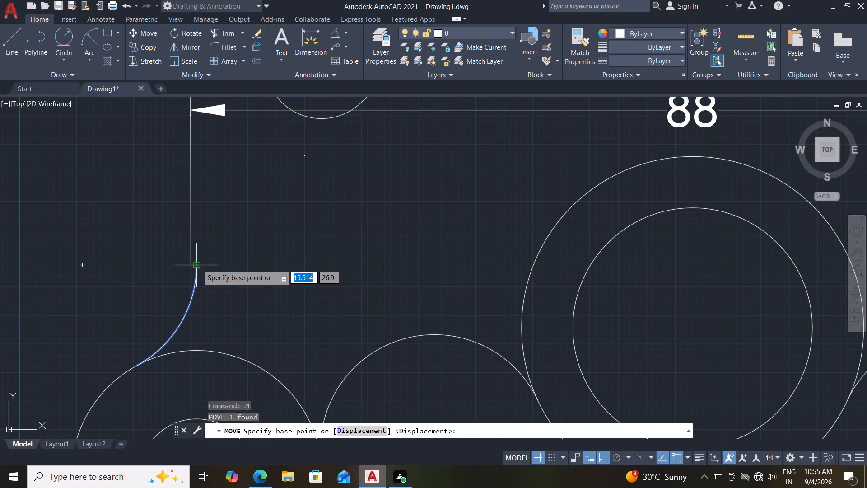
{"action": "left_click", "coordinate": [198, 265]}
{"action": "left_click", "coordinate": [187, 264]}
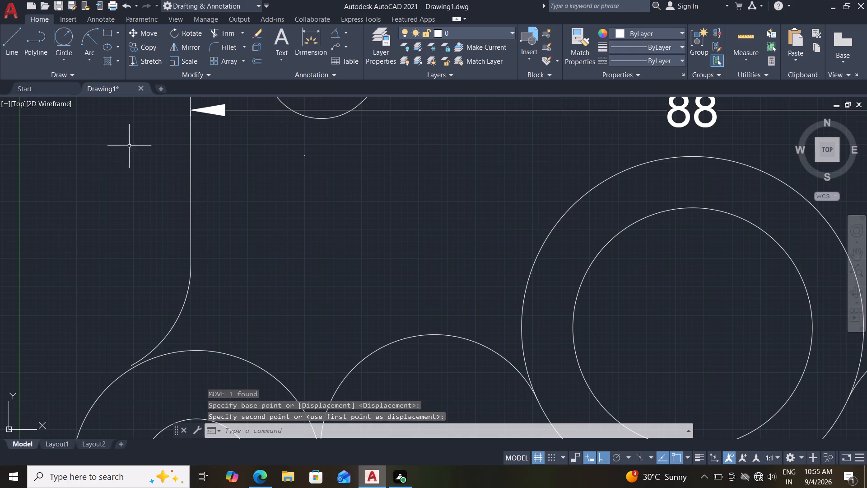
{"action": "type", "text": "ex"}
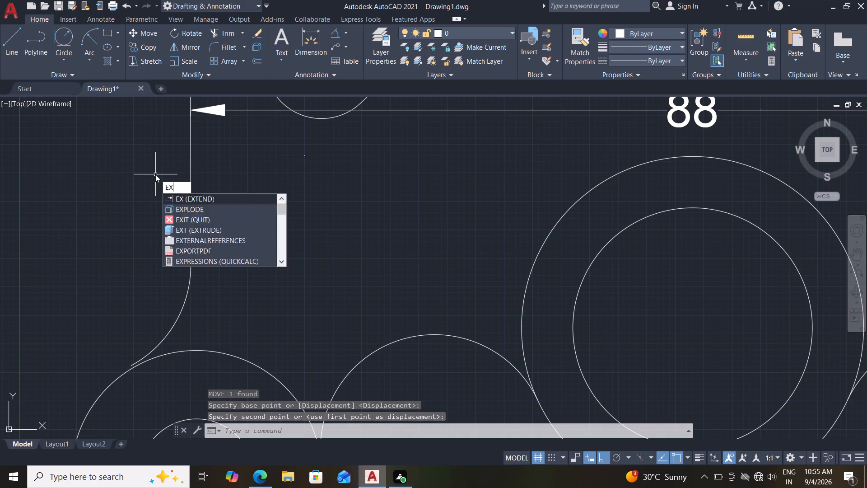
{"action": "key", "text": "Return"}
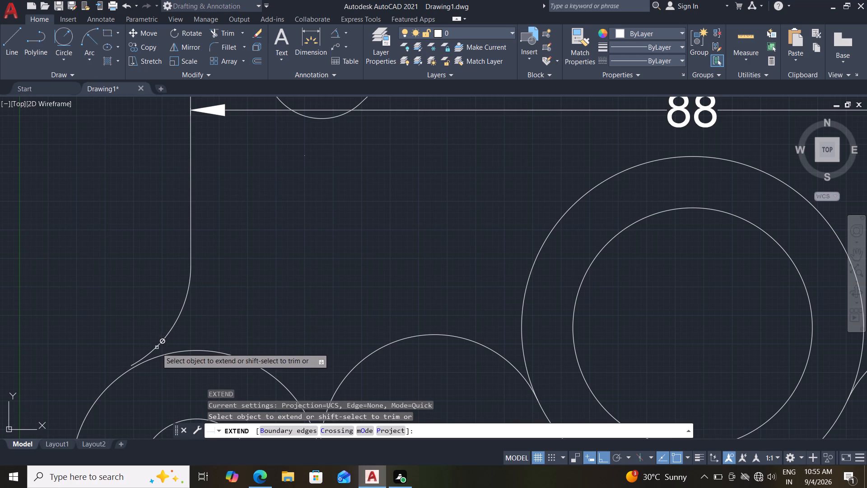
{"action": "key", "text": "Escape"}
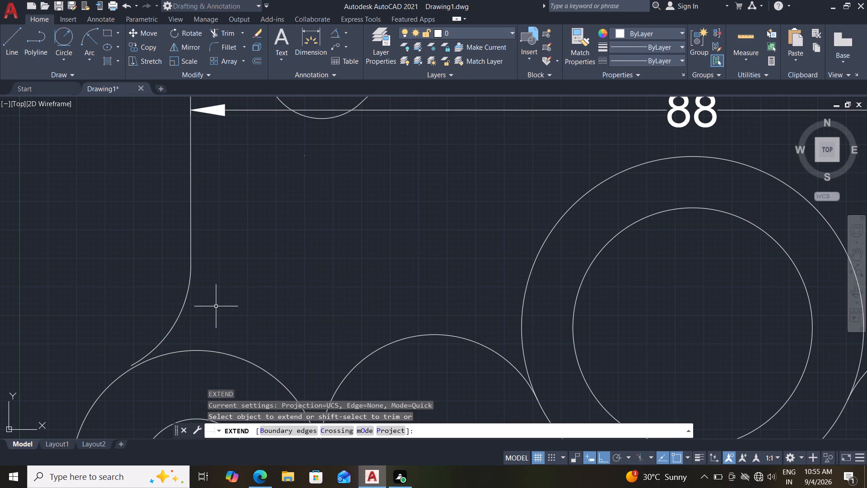
Delete the connecting arc between the left outer vertical line and the lower-left outer circle.
{"action": "left_click", "coordinate": [158, 340]}
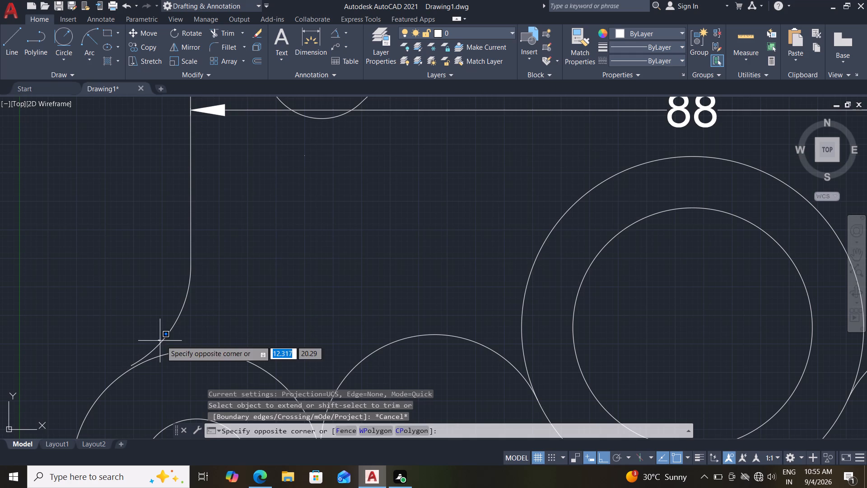
{"action": "left_click", "coordinate": [161, 341]}
{"action": "left_click", "coordinate": [163, 341]}
{"action": "key", "text": "Delete"}
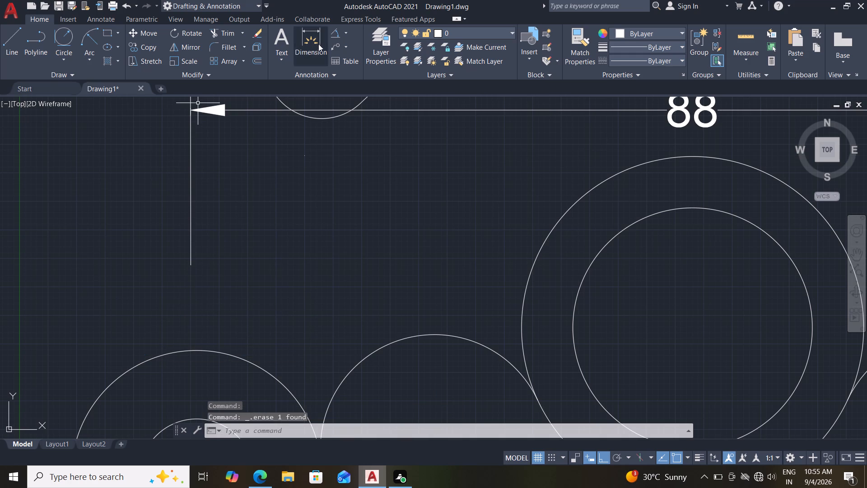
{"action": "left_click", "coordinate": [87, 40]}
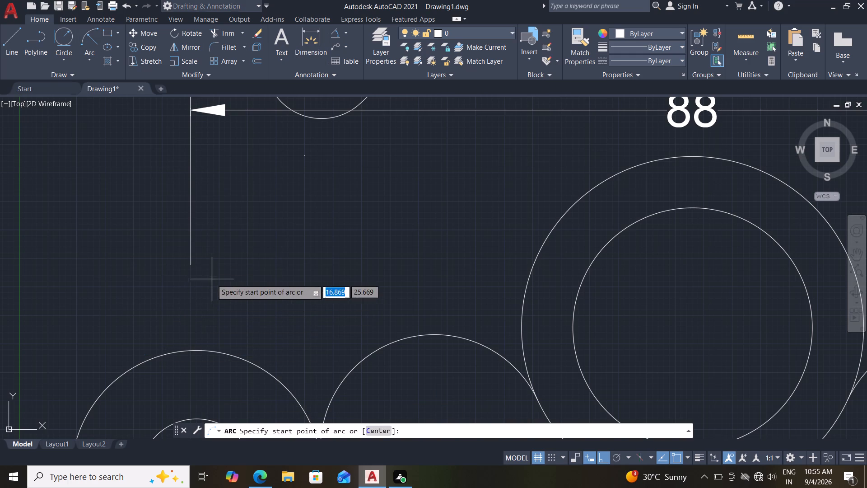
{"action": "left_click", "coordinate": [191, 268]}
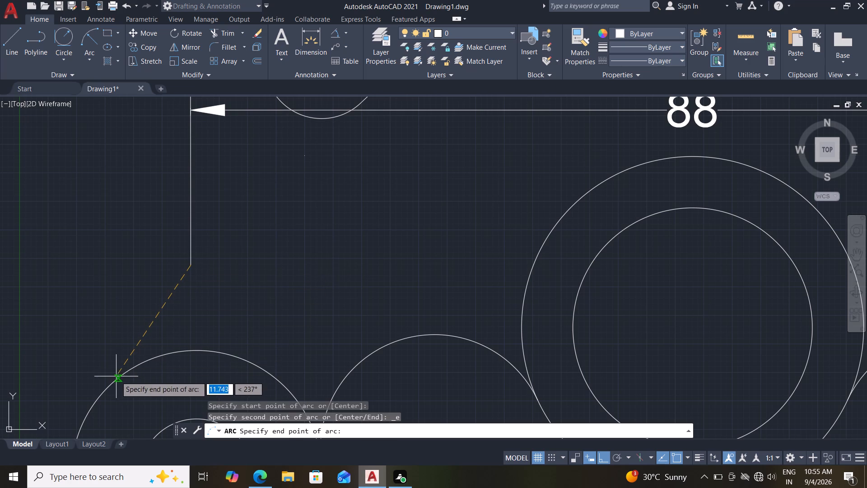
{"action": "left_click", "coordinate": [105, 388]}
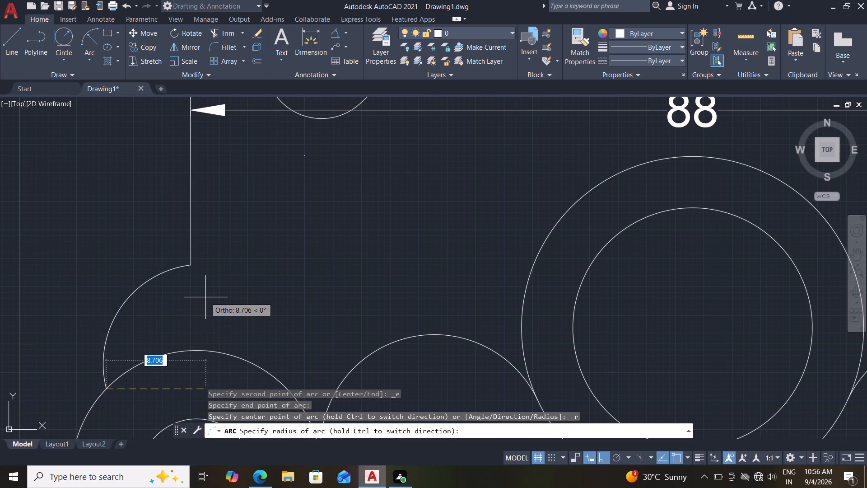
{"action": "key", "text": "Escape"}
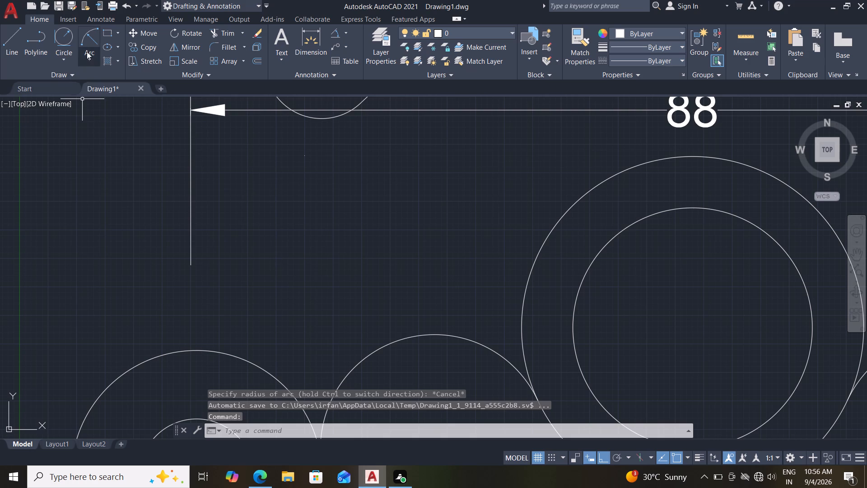
Draw a 10 mm radius arc from the lower-left outer circle to the left outer vertical line's lower end.
{"action": "left_click_drag", "start_coordinate": [94, 38], "coordinate": [92, 44]}
{"action": "left_click", "coordinate": [93, 396]}
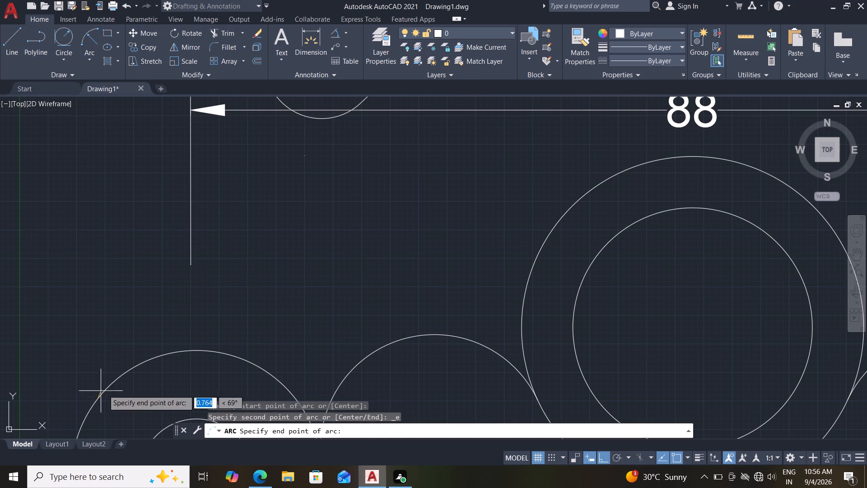
{"action": "left_click", "coordinate": [191, 264]}
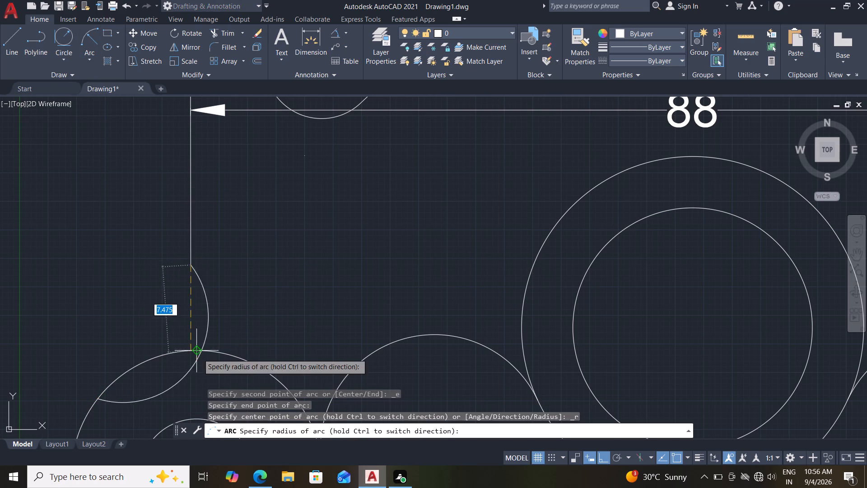
{"action": "type", "text": "10"}
{"action": "key", "text": "Return"}
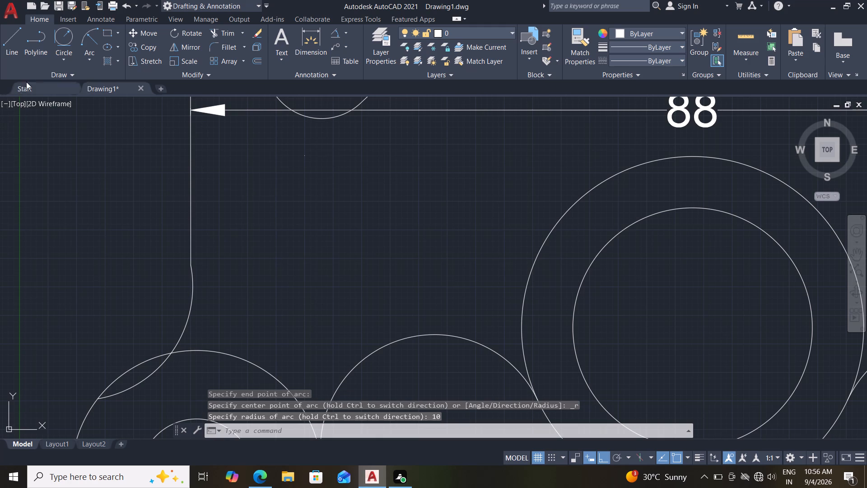
Trim the end of the 10 mm connecting arc that projects inside the lower-left outer circle.
{"action": "left_click", "coordinate": [219, 33]}
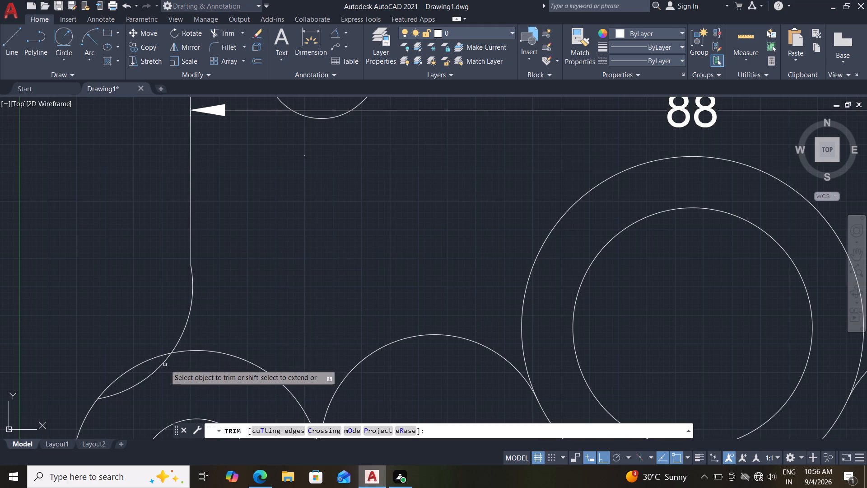
{"action": "left_click", "coordinate": [156, 369]}
{"action": "key", "text": "Escape"}
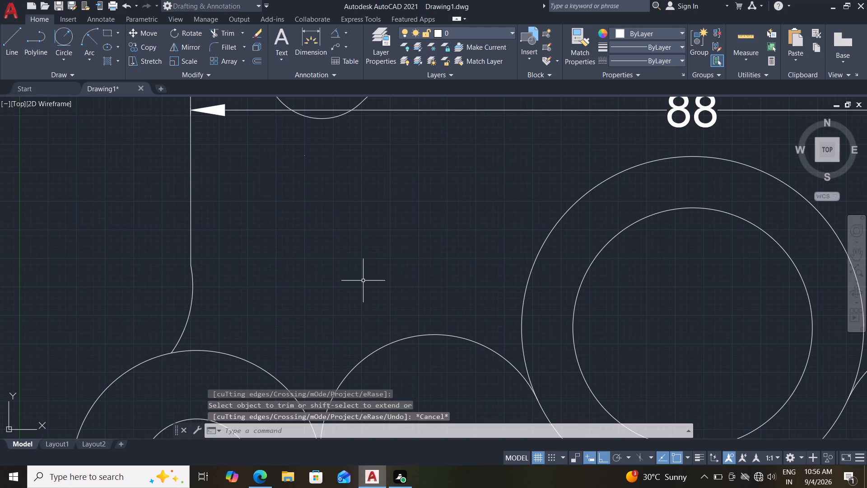
Move the 88 mm dimension line slightly down, just above the central pair of circles at the part's base.
{"action": "scroll", "coordinate": [481, 211], "scroll_direction": "down", "scroll_amount": 2}
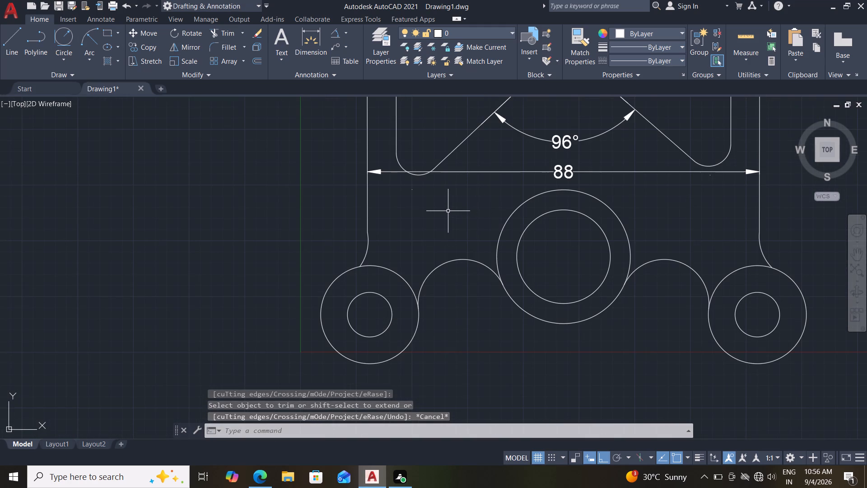
{"action": "scroll", "coordinate": [404, 202], "scroll_direction": "down", "scroll_amount": 1}
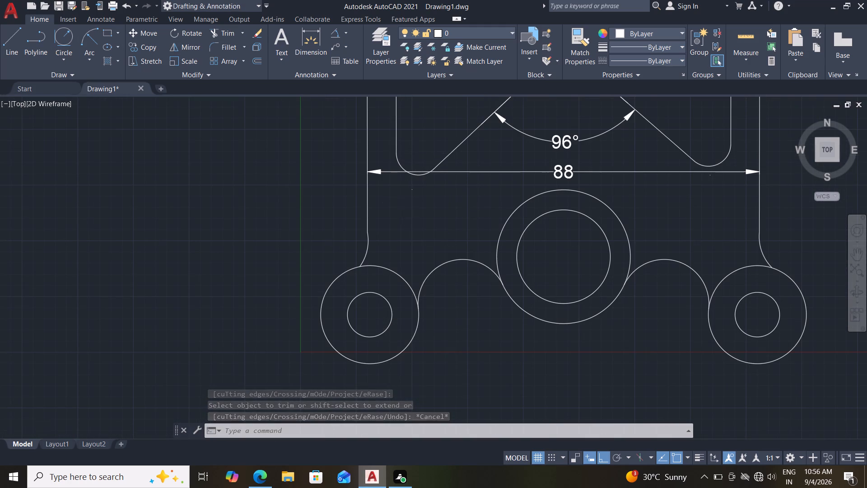
{"action": "left_click", "coordinate": [499, 185]}
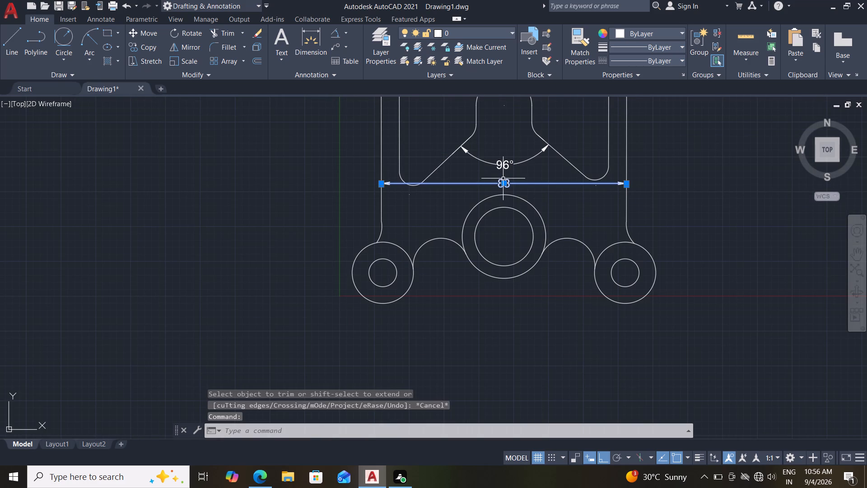
{"action": "left_click", "coordinate": [503, 182]}
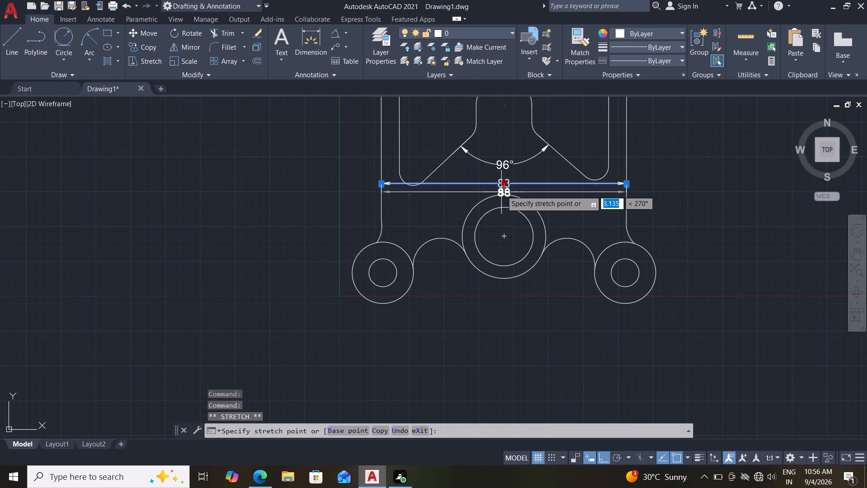
{"action": "left_click", "coordinate": [502, 189]}
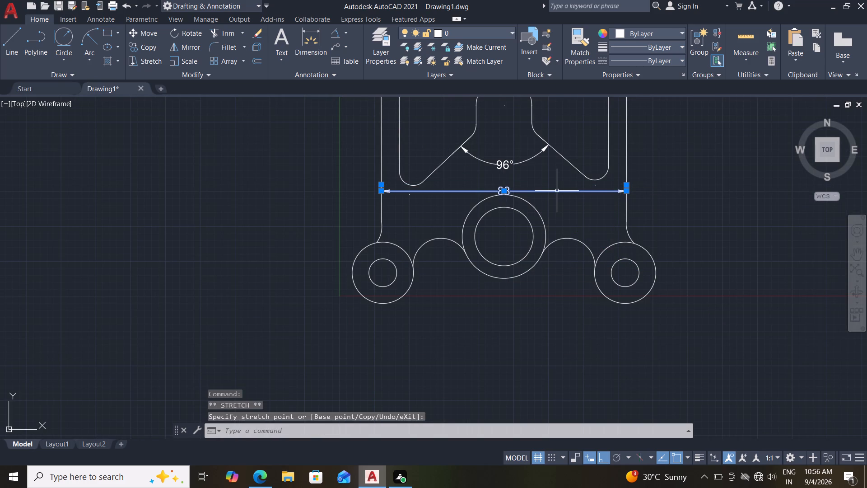
{"action": "key", "text": "Escape"}
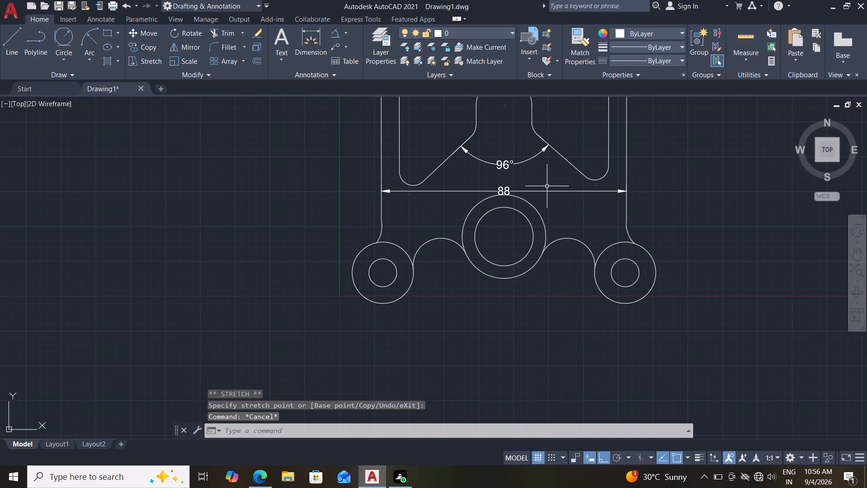
Draw a vertical line from the centre of the upper circle pair to the top of the large inner arc.
{"action": "scroll", "coordinate": [400, 240], "scroll_direction": "up", "scroll_amount": 1}
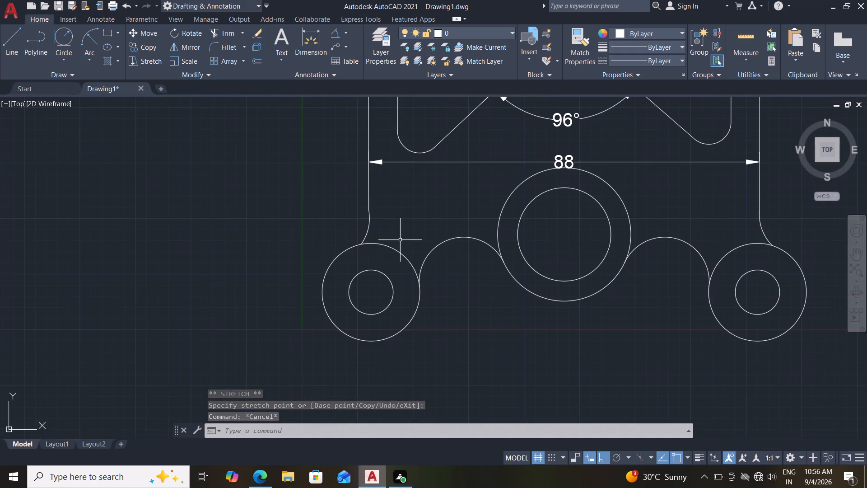
{"action": "middle_click_drag", "start_coordinate": [421, 219], "coordinate": [390, 309]}
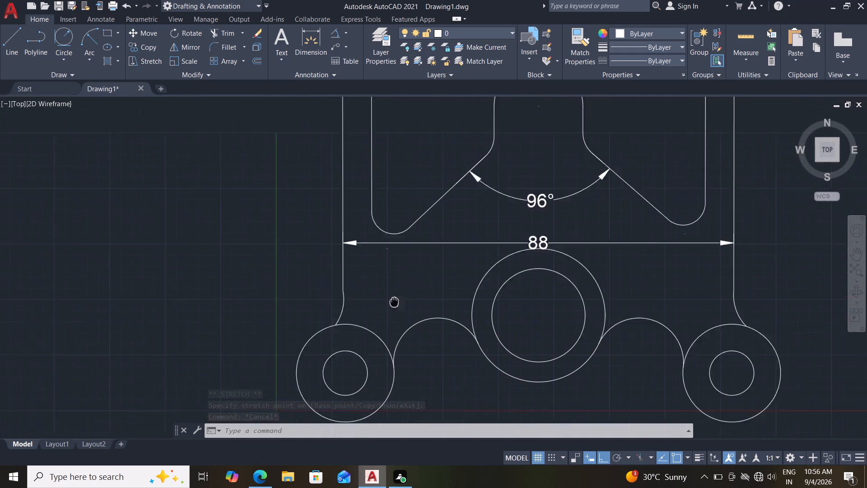
{"action": "middle_click_drag", "start_coordinate": [390, 309], "coordinate": [369, 323]}
{"action": "scroll", "coordinate": [410, 268], "scroll_direction": "down", "scroll_amount": 1}
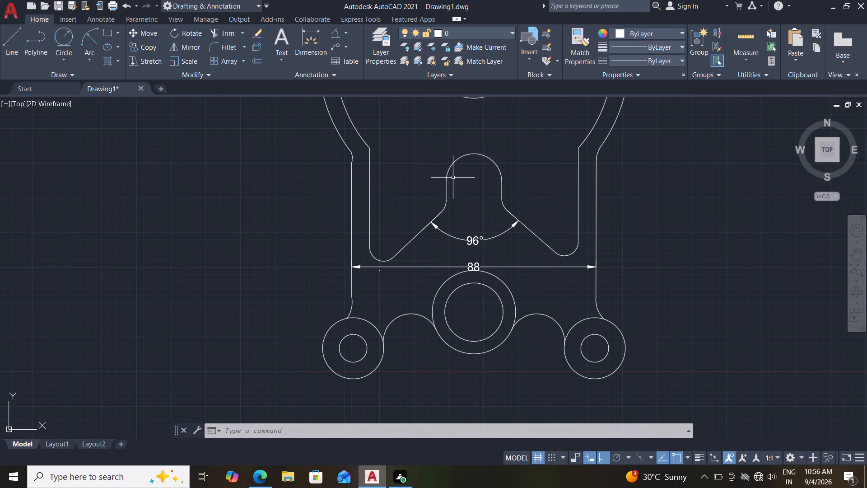
{"action": "middle_click_drag", "start_coordinate": [527, 138], "coordinate": [503, 230]}
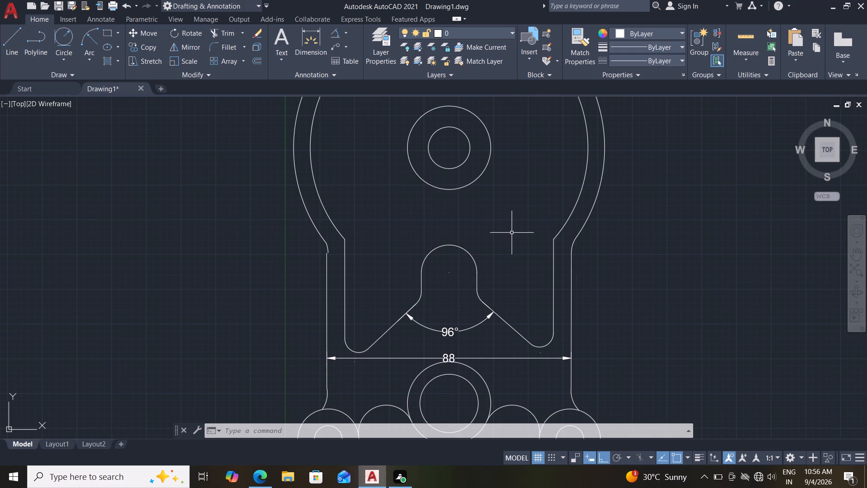
{"action": "scroll", "coordinate": [512, 233], "scroll_direction": "down", "scroll_amount": 1}
{"action": "middle_click_drag", "start_coordinate": [498, 211], "coordinate": [494, 244]}
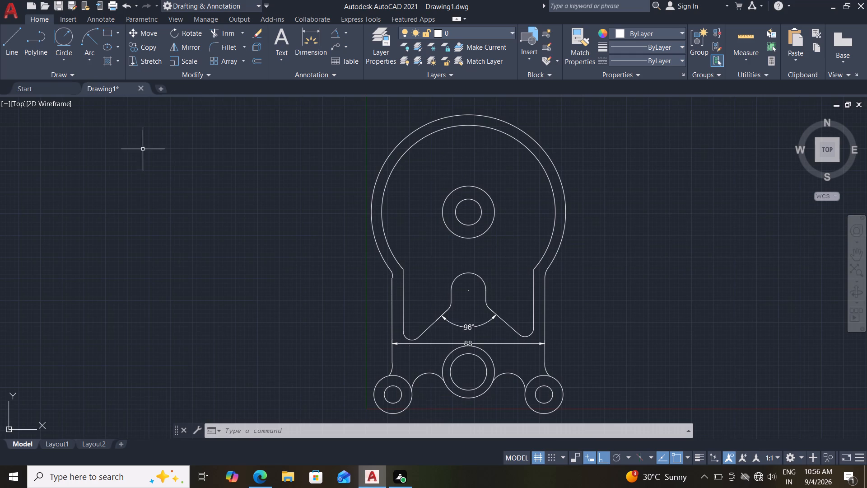
{"action": "left_click", "coordinate": [9, 51]}
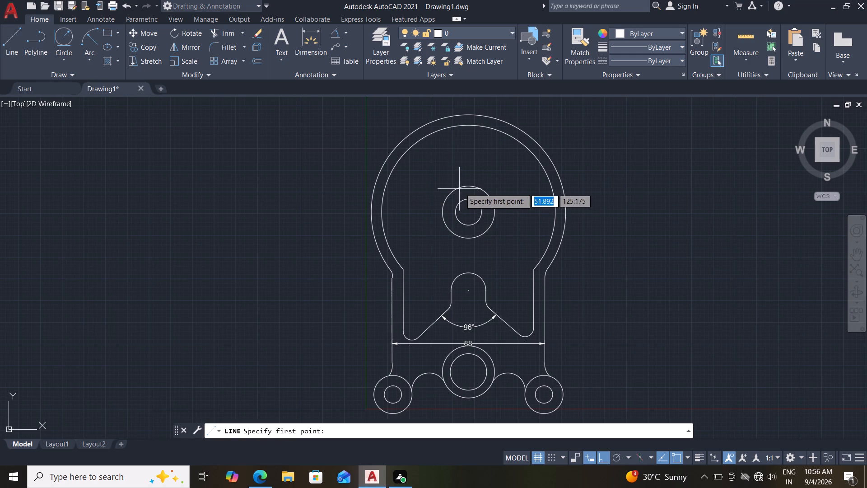
{"action": "left_click", "coordinate": [466, 211]}
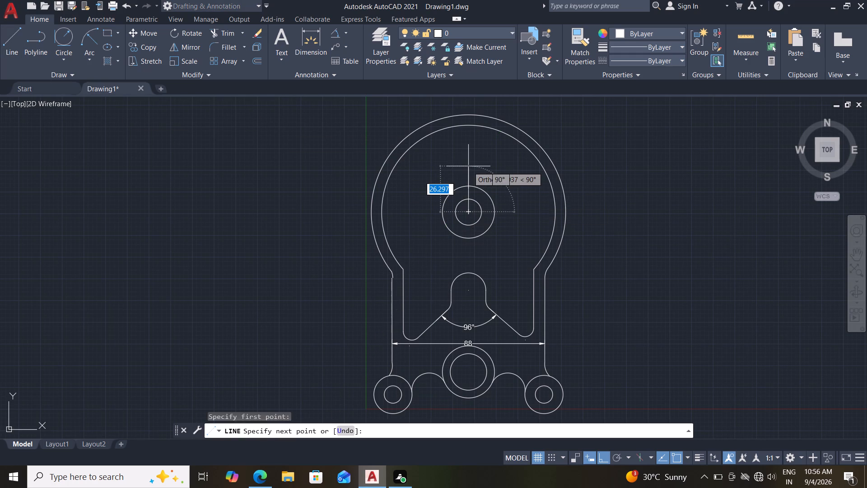
{"action": "left_click", "coordinate": [467, 125]}
{"action": "key", "text": "Escape"}
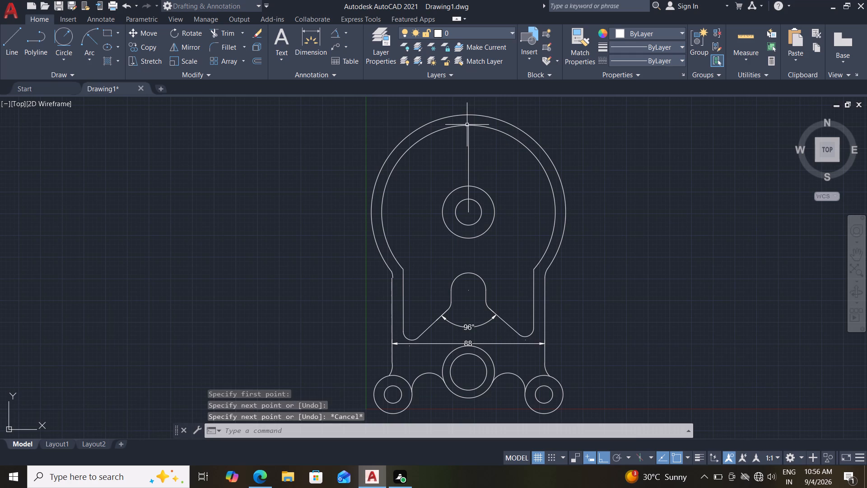
Offset the vertical centre line 6 mm to both sides.
{"action": "key", "text": "o"}
{"action": "key", "text": "Return"}
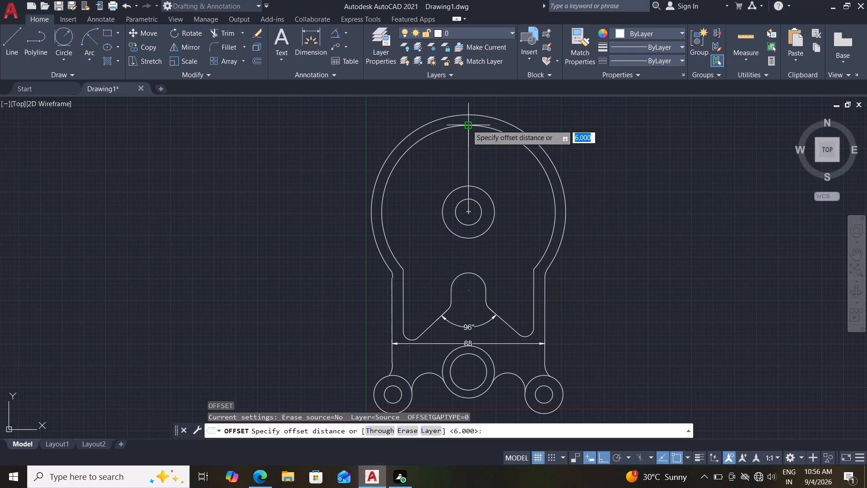
{"action": "key", "text": "6"}
{"action": "key", "text": "Return"}
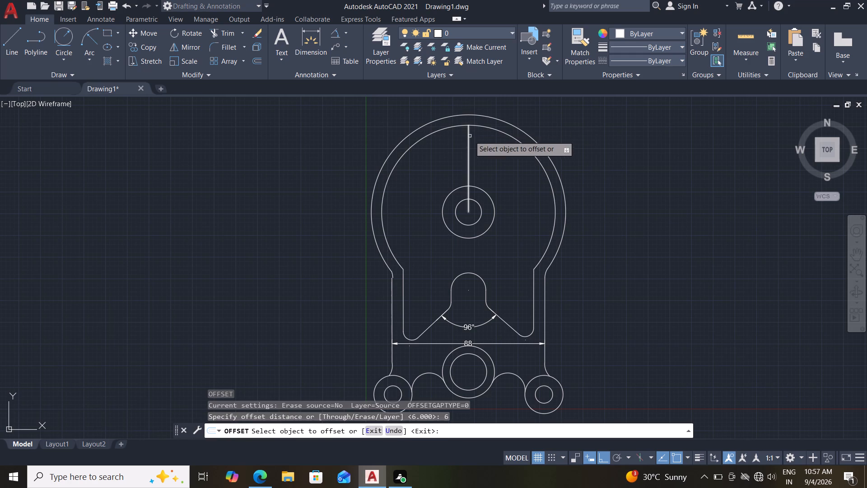
{"action": "left_click", "coordinate": [467, 139]}
{"action": "left_click", "coordinate": [451, 142]}
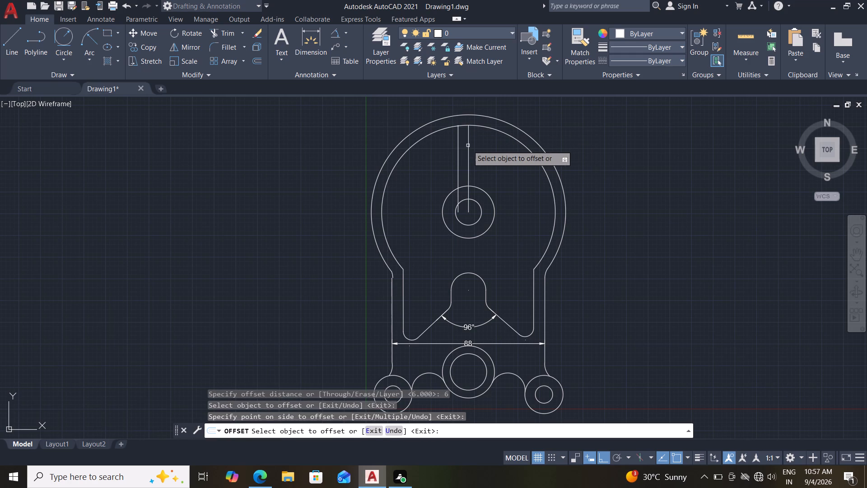
{"action": "left_click", "coordinate": [468, 149]}
{"action": "left_click", "coordinate": [487, 151]}
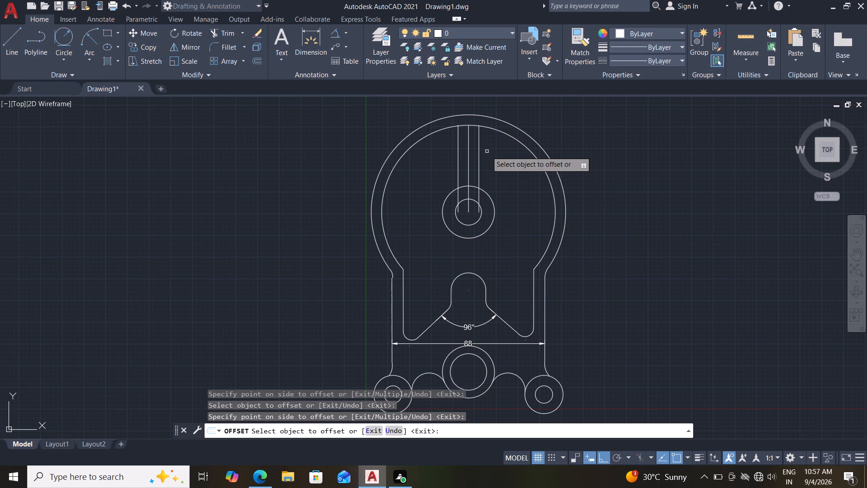
{"action": "key", "text": "Escape"}
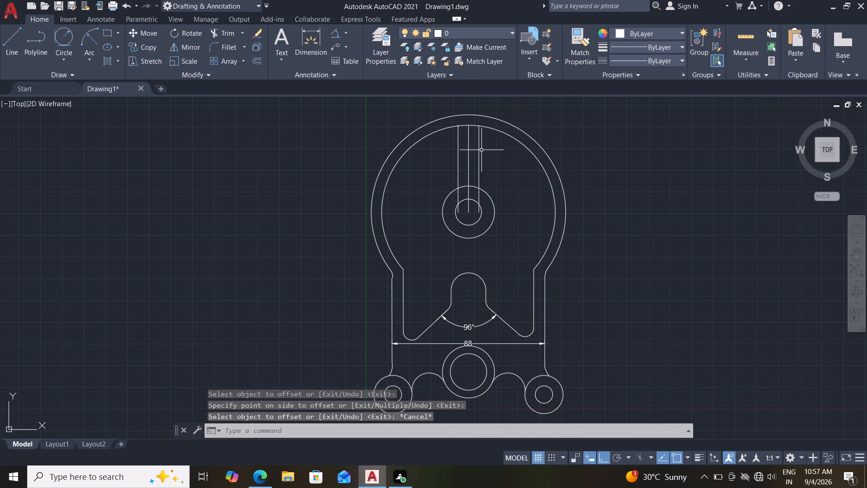
Trim the three vertical lines inside the upper circle pair and the outer circle's top portion between the two offset lines.
{"action": "scroll", "coordinate": [450, 183], "scroll_direction": "up", "scroll_amount": 1}
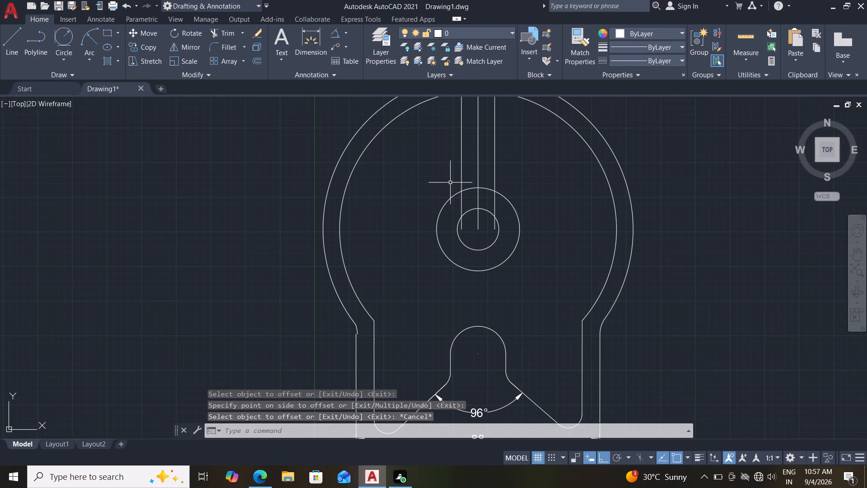
{"action": "left_click", "coordinate": [224, 32]}
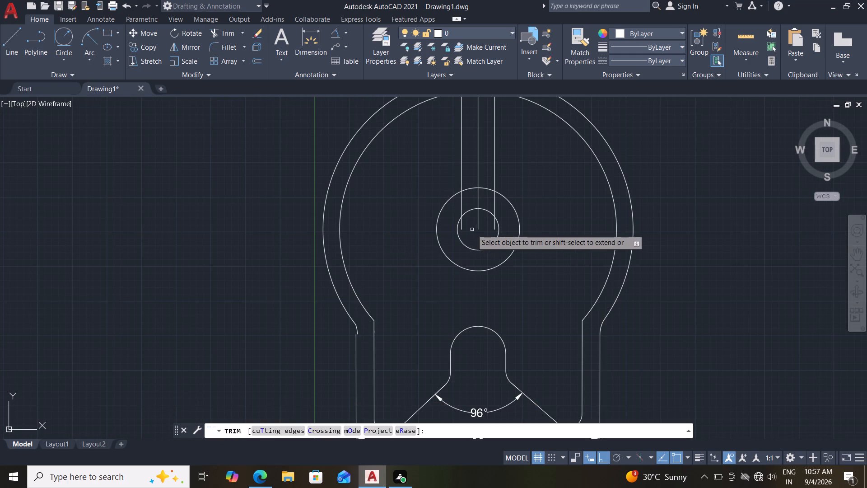
{"action": "left_click", "coordinate": [461, 225]}
{"action": "left_click", "coordinate": [477, 226]}
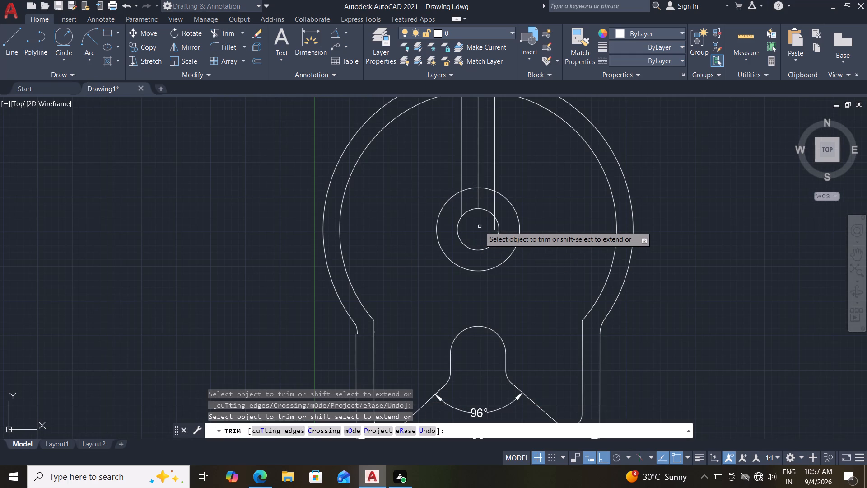
{"action": "left_click", "coordinate": [495, 230]}
{"action": "left_click", "coordinate": [496, 211]}
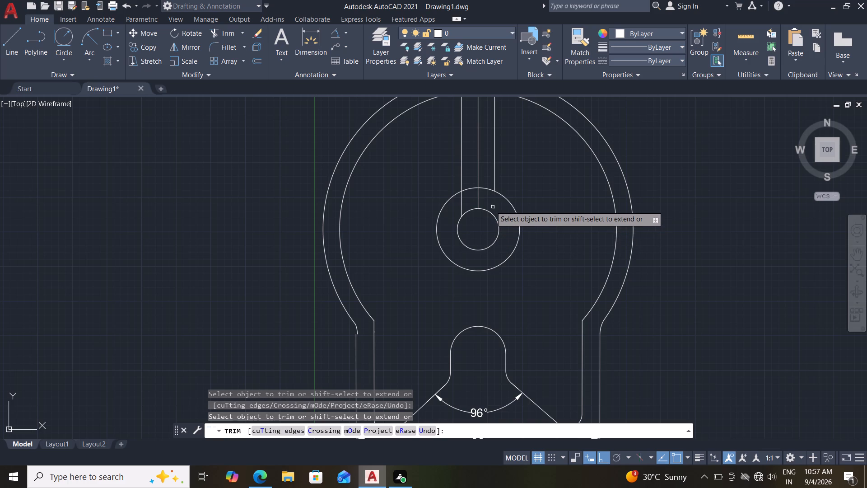
{"action": "left_click", "coordinate": [477, 200]}
{"action": "left_click", "coordinate": [460, 202]}
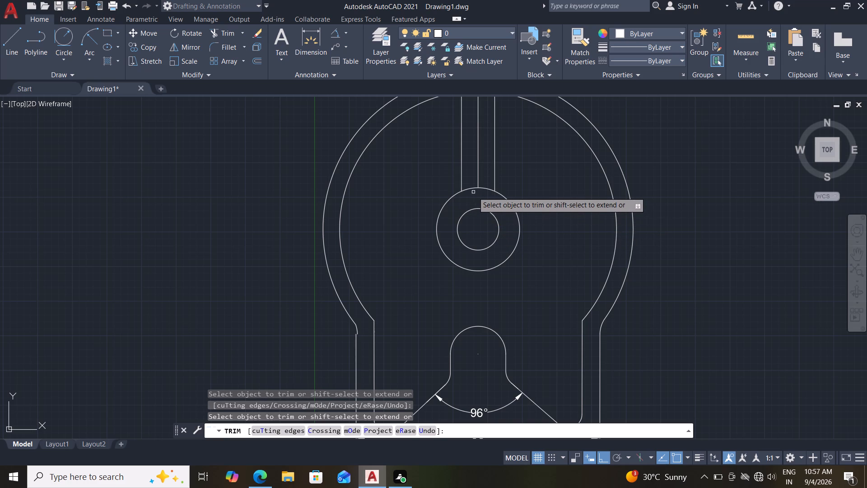
{"action": "left_click", "coordinate": [470, 188]}
{"action": "left_click", "coordinate": [486, 189]}
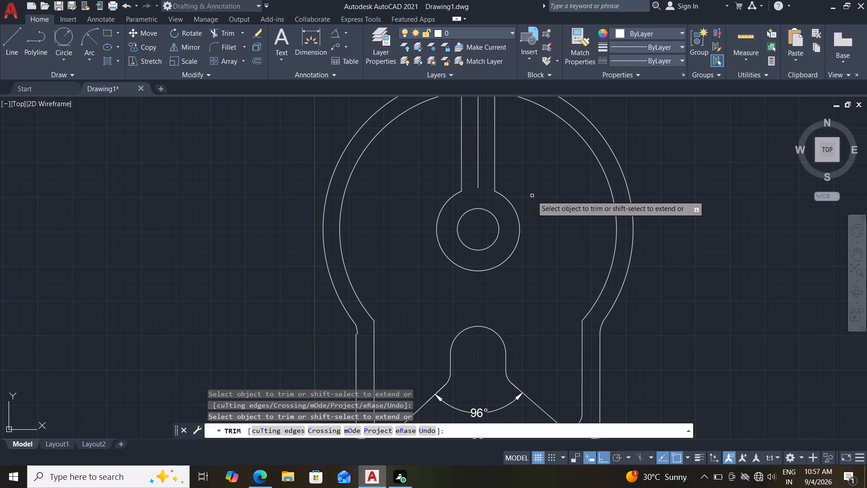
Trim the large inner arc between the two offset lines and the offset lines' ends projecting above that arc.
{"action": "scroll", "coordinate": [535, 183], "scroll_direction": "down", "scroll_amount": 1}
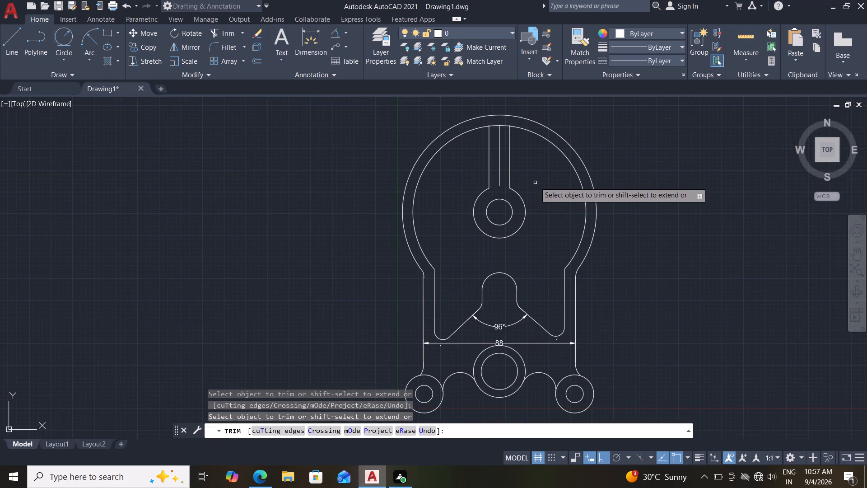
{"action": "middle_click_drag", "start_coordinate": [533, 174], "coordinate": [540, 234]}
{"action": "scroll", "coordinate": [533, 229], "scroll_direction": "up", "scroll_amount": 1}
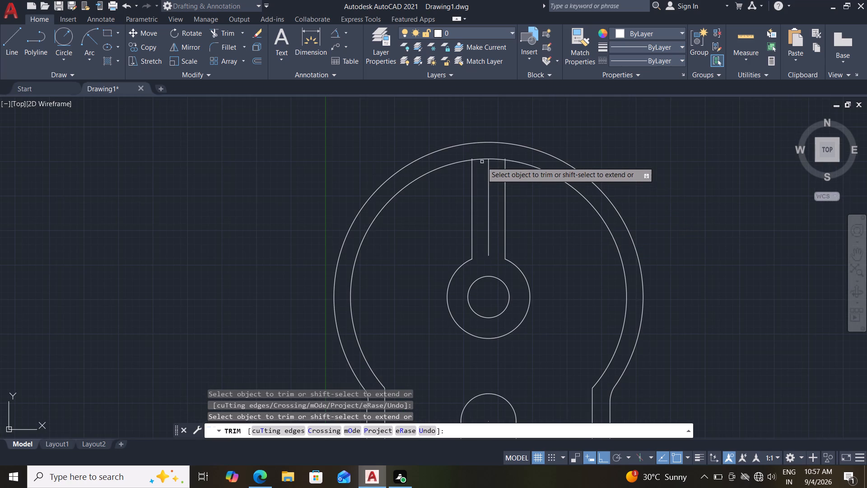
{"action": "left_click", "coordinate": [482, 160]}
{"action": "left_click", "coordinate": [494, 159]}
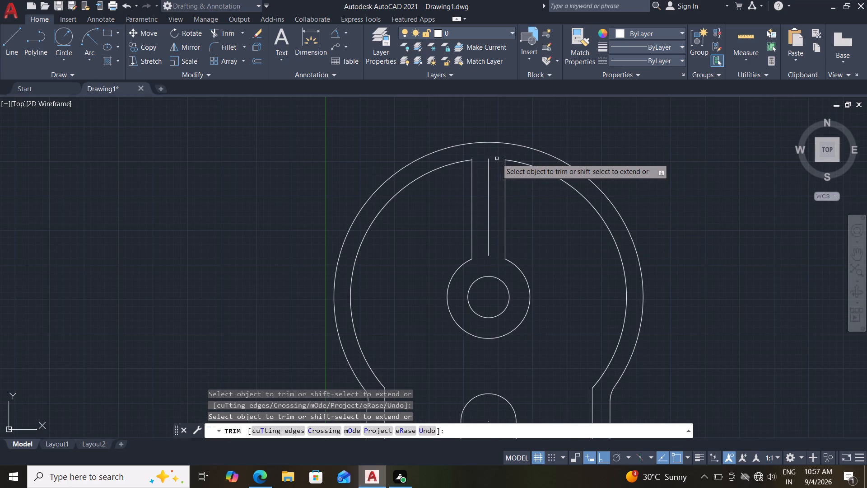
{"action": "scroll", "coordinate": [501, 160], "scroll_direction": "up", "scroll_amount": 5}
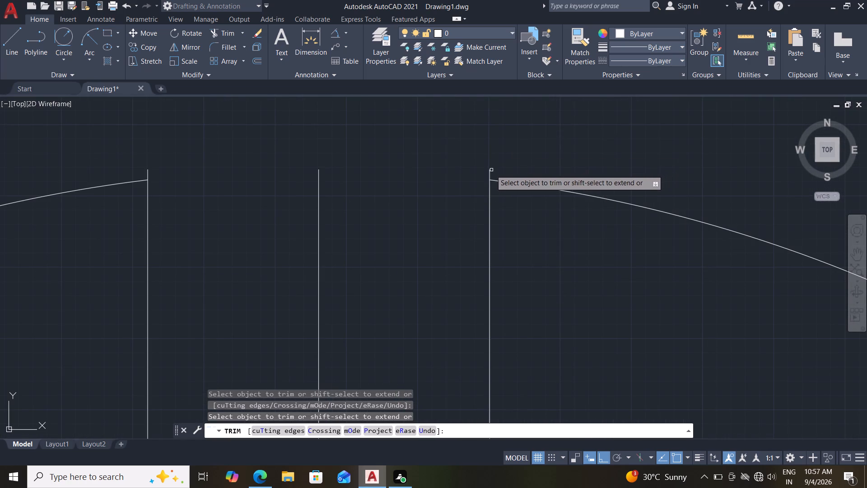
{"action": "left_click", "coordinate": [489, 171]}
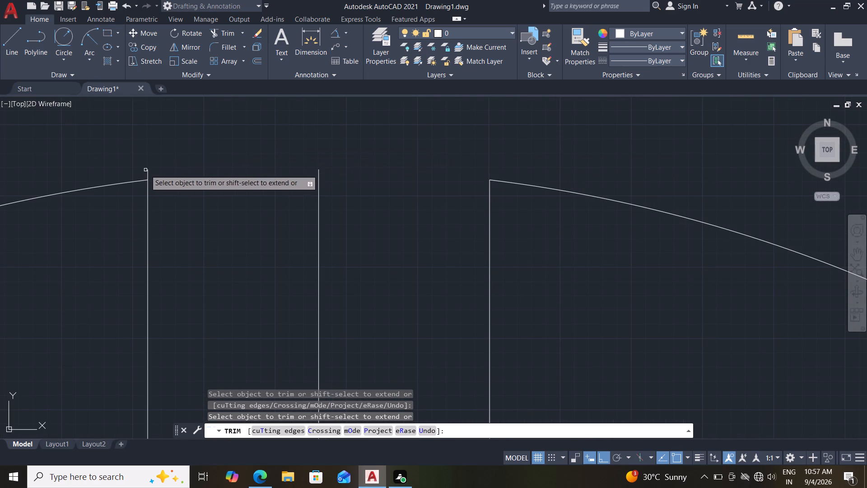
{"action": "left_click", "coordinate": [149, 171]}
{"action": "left_click_drag", "start_coordinate": [140, 174], "coordinate": [147, 172]}
Remove the vertical centre line between the two offset lines.
{"action": "scroll", "coordinate": [203, 195], "scroll_direction": "down", "scroll_amount": 5}
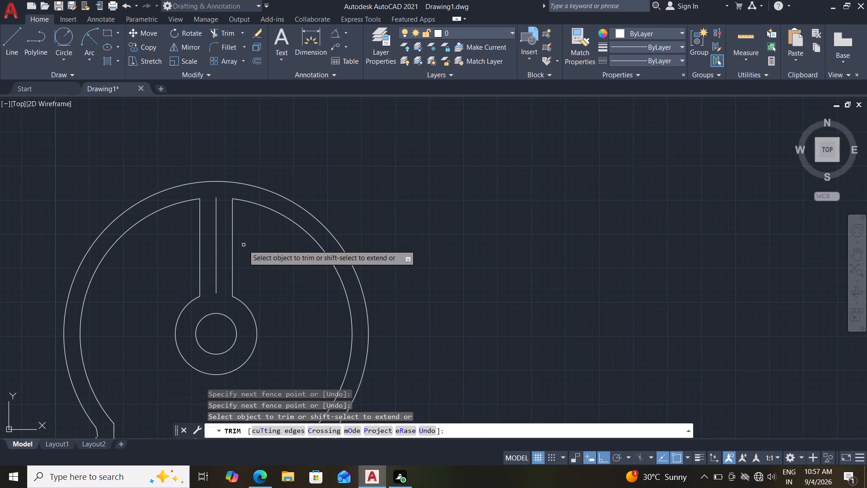
{"action": "left_click", "coordinate": [215, 245]}
{"action": "key", "text": "Escape"}
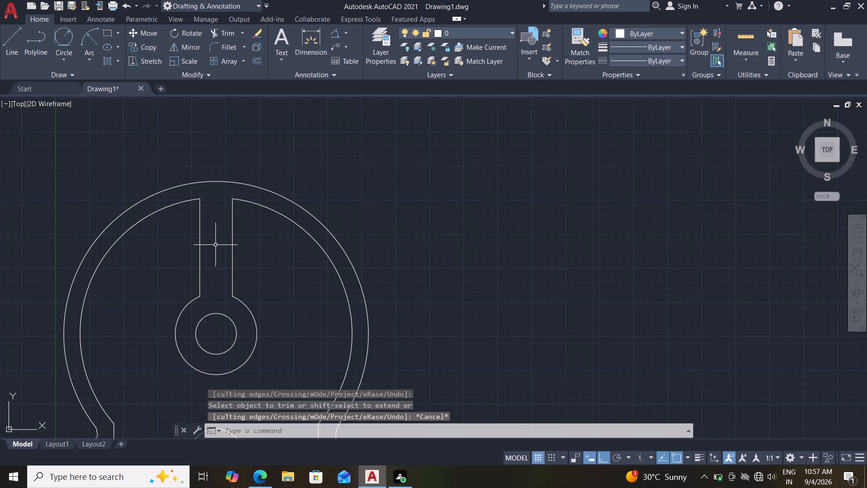
Fillet both upper corners between the web's vertical lines and the large inner arc with a 6 mm radius.
{"action": "left_click", "coordinate": [217, 42]}
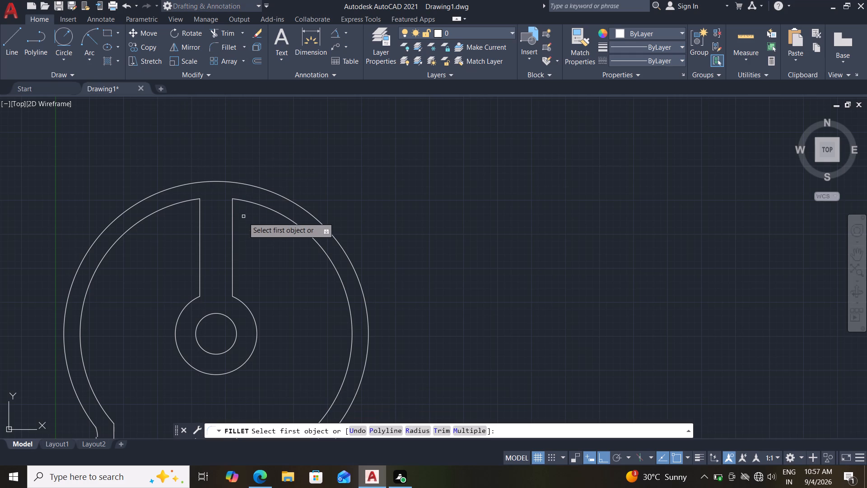
{"action": "key", "text": "r"}
{"action": "key", "text": "Return"}
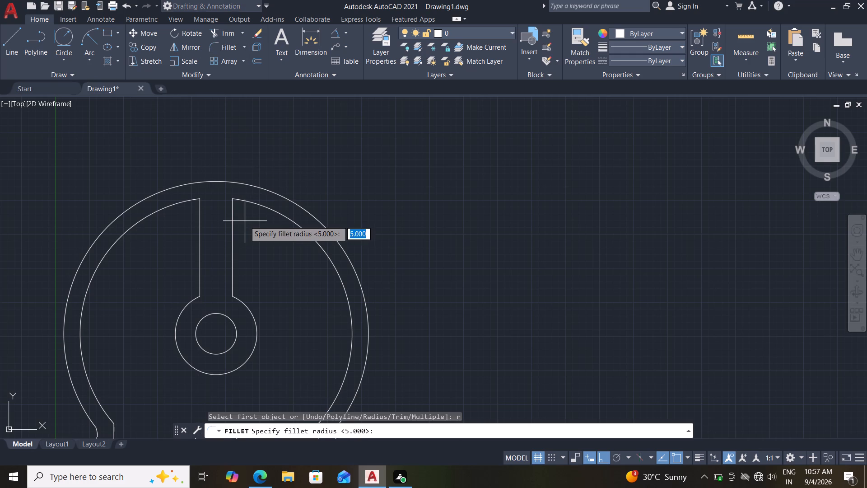
{"action": "key", "text": "6"}
{"action": "key", "text": "Return"}
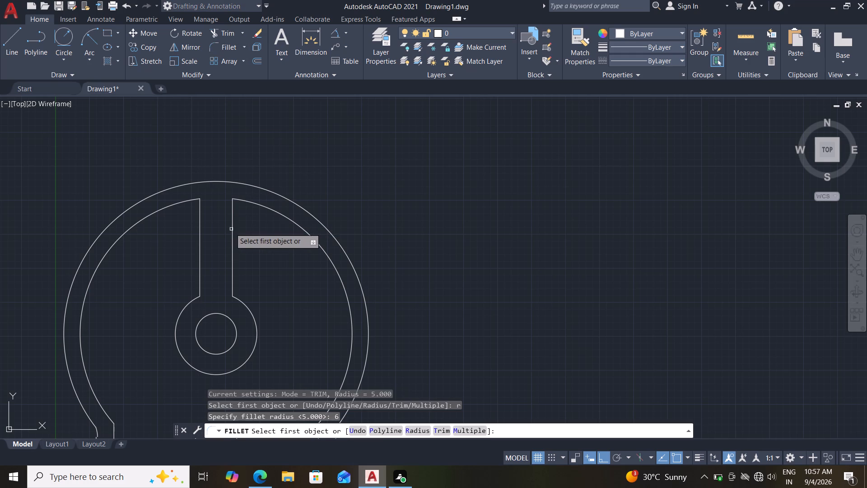
{"action": "left_click", "coordinate": [231, 216]}
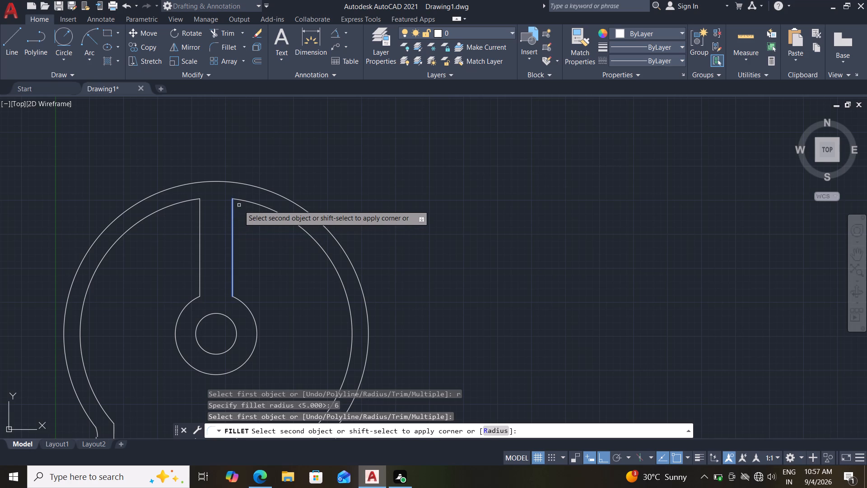
{"action": "left_click", "coordinate": [246, 202]}
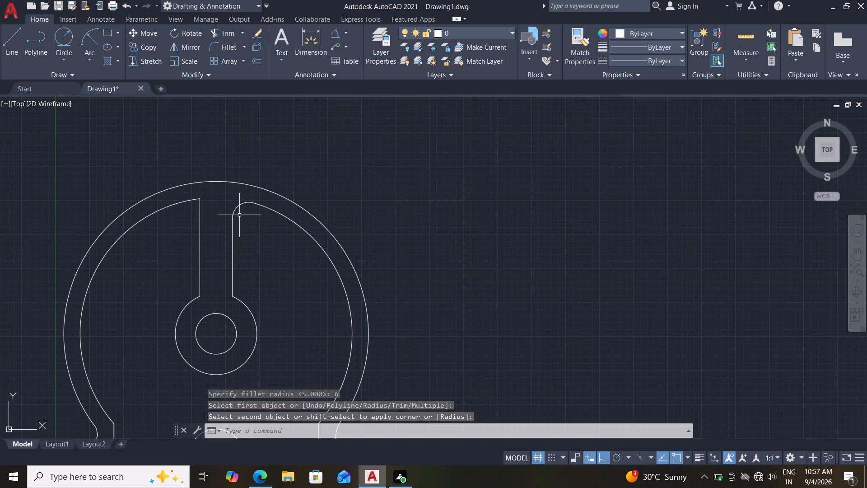
{"action": "key", "text": "space"}
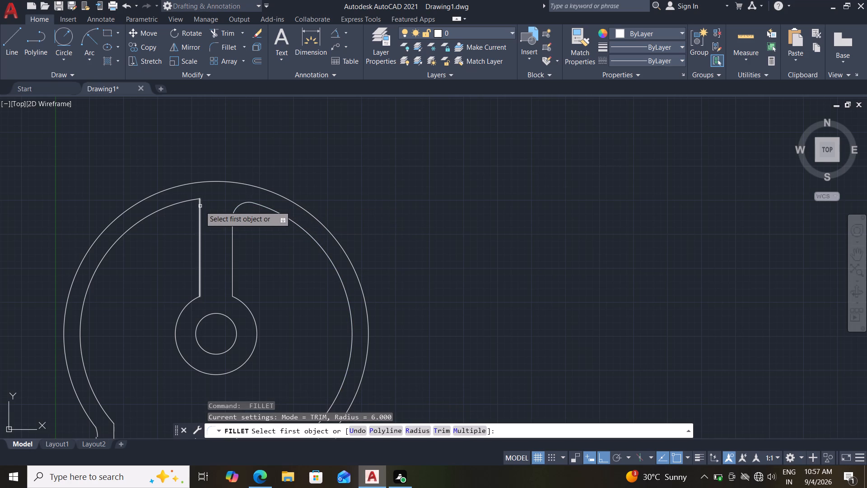
{"action": "left_click", "coordinate": [200, 206]}
{"action": "left_click_drag", "start_coordinate": [193, 200], "coordinate": [197, 198]}
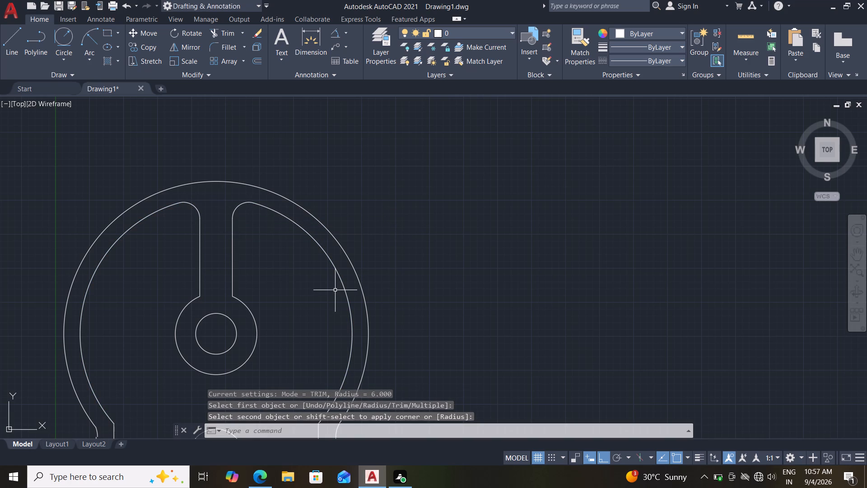
Extend the body's left outer vertical line up to the large outer arc and trim away the leftover small fillet arc beside it.
{"action": "scroll", "coordinate": [334, 289], "scroll_direction": "down", "scroll_amount": 2}
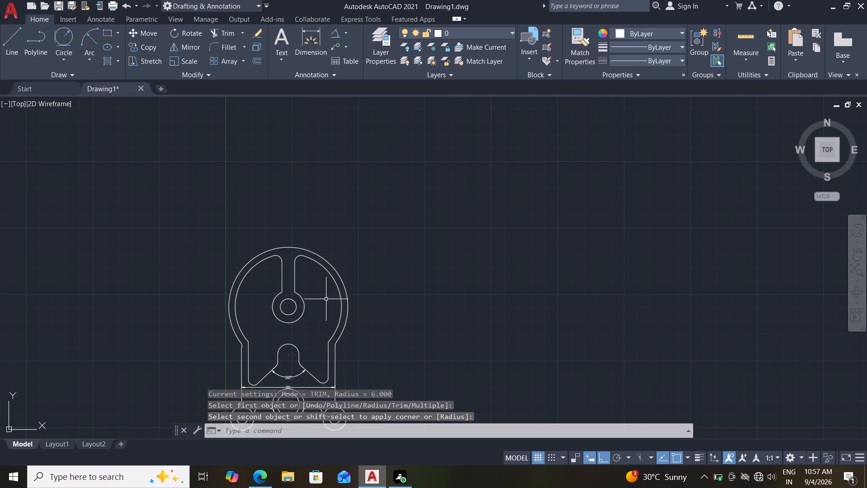
{"action": "scroll", "coordinate": [326, 299], "scroll_direction": "up", "scroll_amount": 1}
{"action": "middle_click_drag", "start_coordinate": [315, 301], "coordinate": [347, 233]}
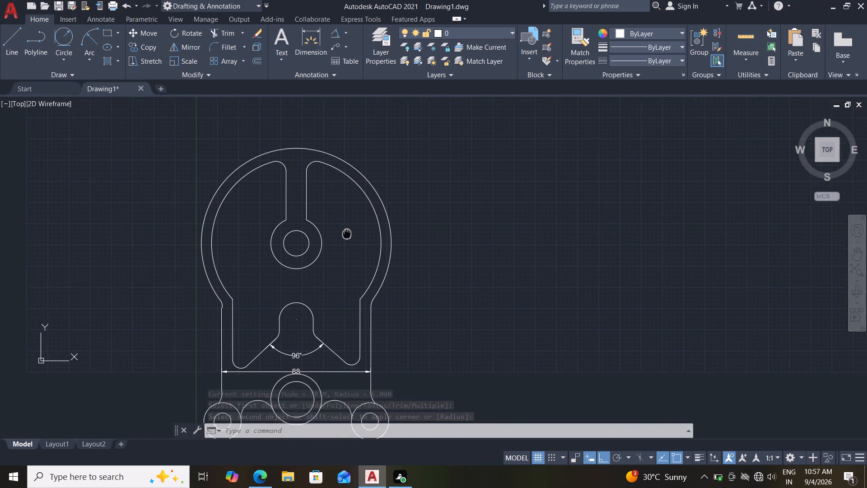
{"action": "middle_click_drag", "start_coordinate": [347, 233], "coordinate": [354, 219]}
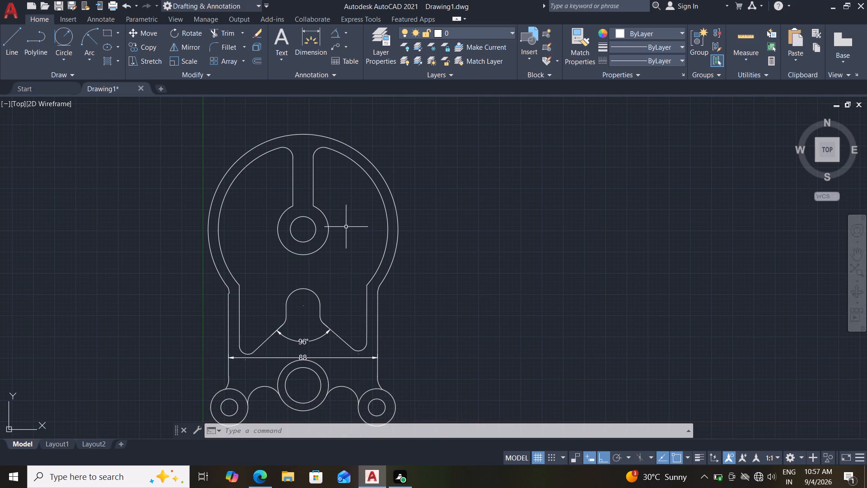
{"action": "scroll", "coordinate": [225, 298], "scroll_direction": "up", "scroll_amount": 3}
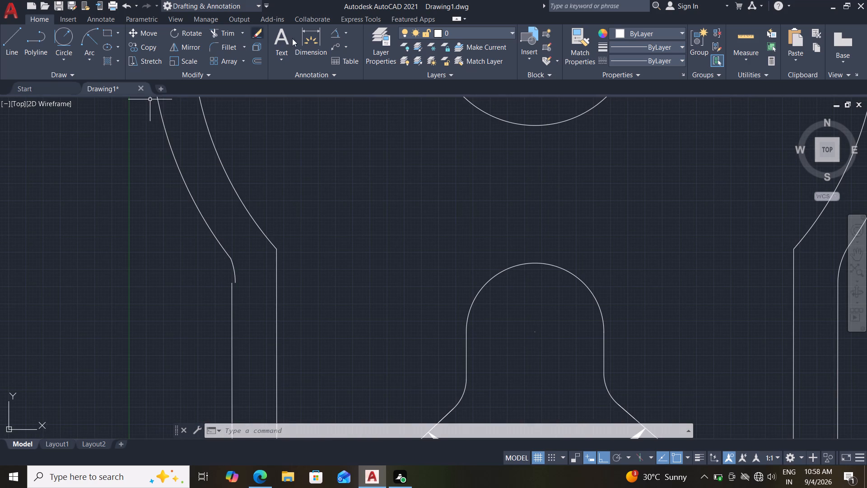
{"action": "type", "text": "ex"}
{"action": "key", "text": "Return"}
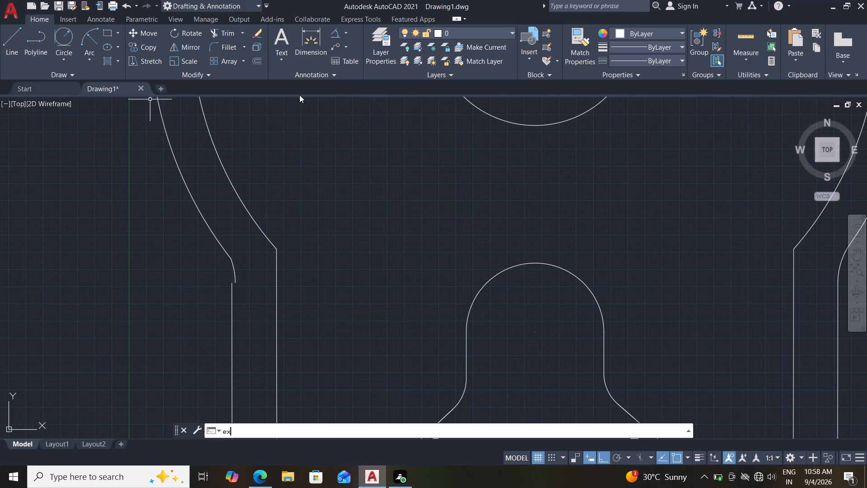
{"action": "left_click", "coordinate": [231, 292]}
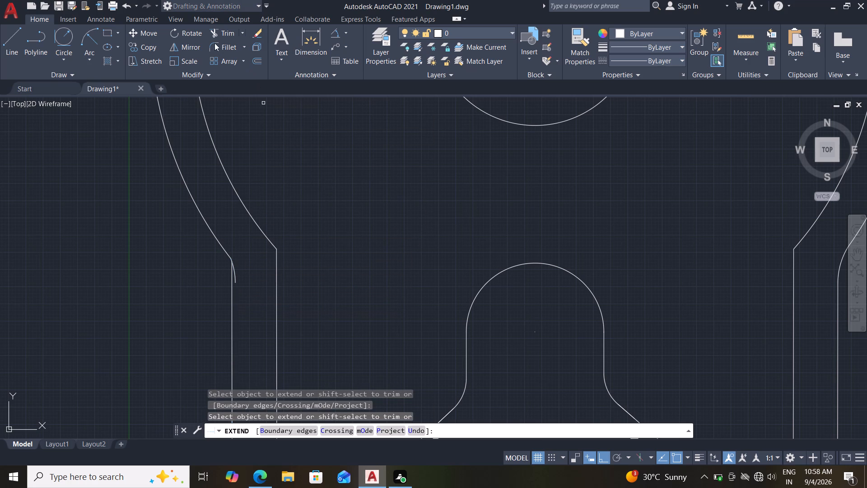
{"action": "left_click", "coordinate": [227, 31]}
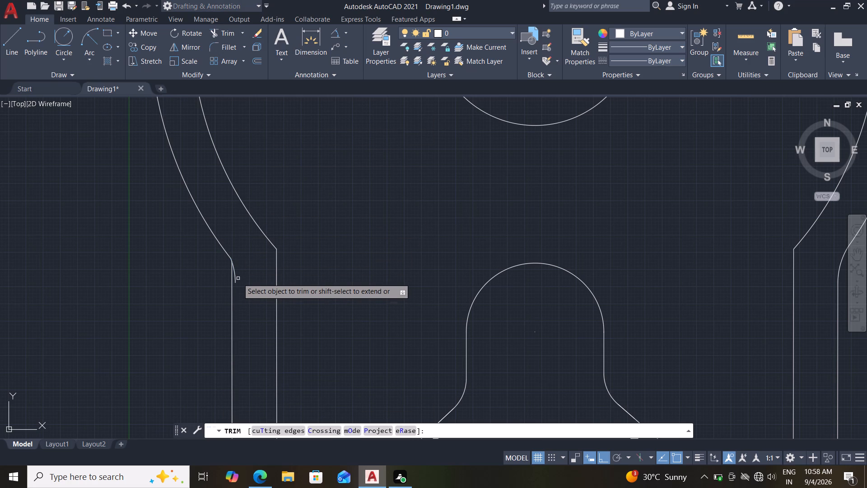
{"action": "left_click_drag", "start_coordinate": [236, 277], "coordinate": [240, 277]}
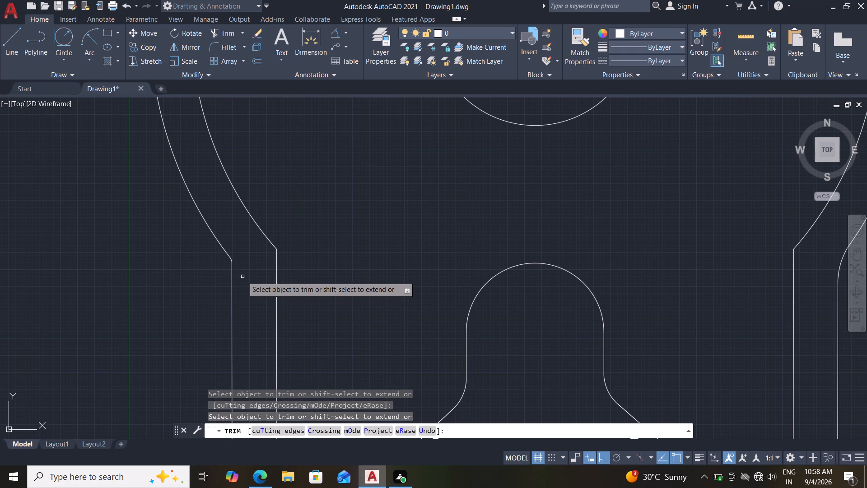
{"action": "key", "text": "Escape"}
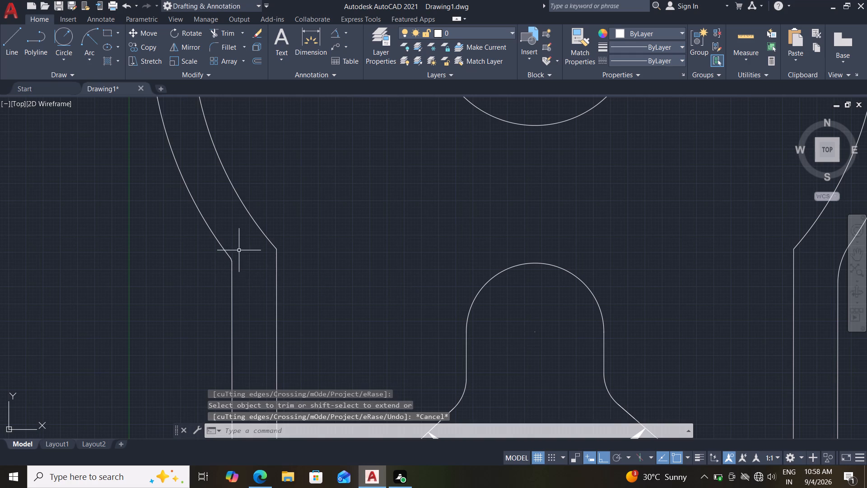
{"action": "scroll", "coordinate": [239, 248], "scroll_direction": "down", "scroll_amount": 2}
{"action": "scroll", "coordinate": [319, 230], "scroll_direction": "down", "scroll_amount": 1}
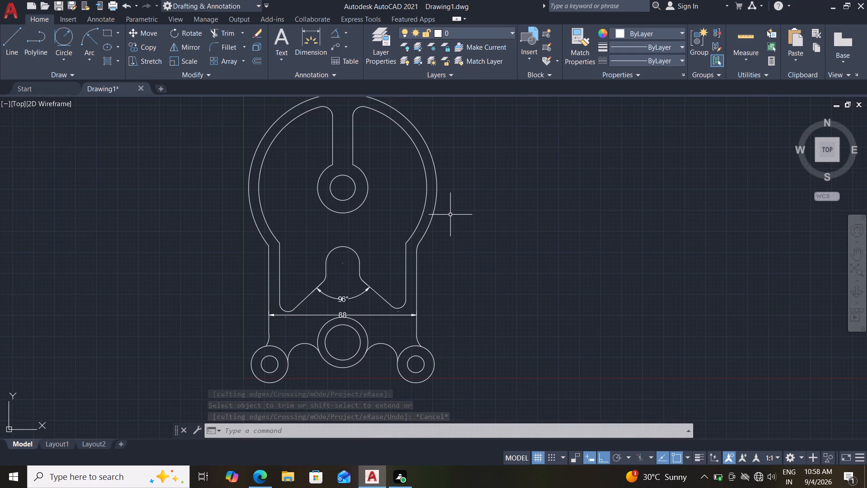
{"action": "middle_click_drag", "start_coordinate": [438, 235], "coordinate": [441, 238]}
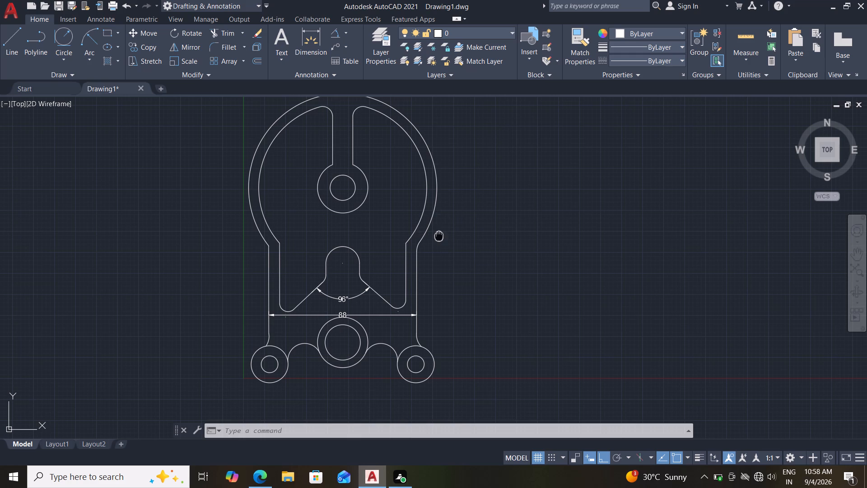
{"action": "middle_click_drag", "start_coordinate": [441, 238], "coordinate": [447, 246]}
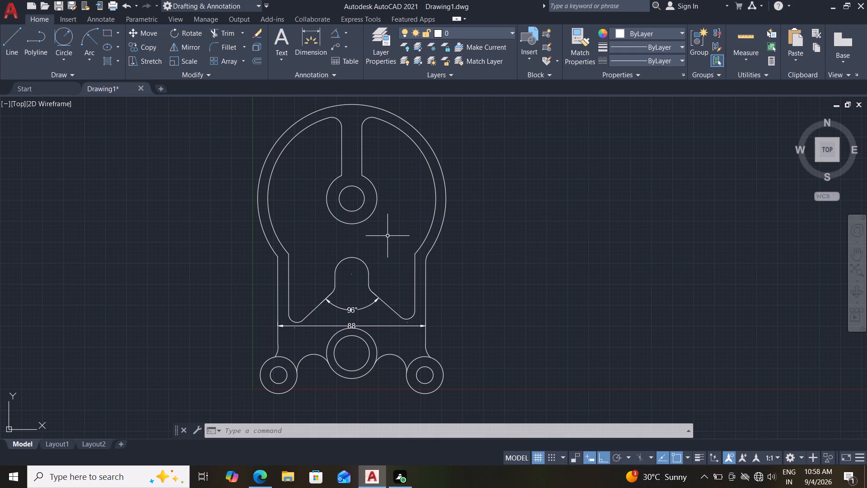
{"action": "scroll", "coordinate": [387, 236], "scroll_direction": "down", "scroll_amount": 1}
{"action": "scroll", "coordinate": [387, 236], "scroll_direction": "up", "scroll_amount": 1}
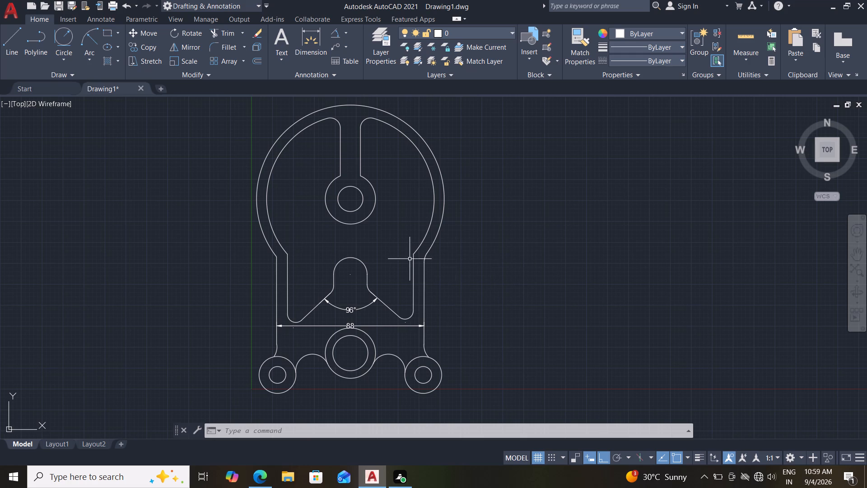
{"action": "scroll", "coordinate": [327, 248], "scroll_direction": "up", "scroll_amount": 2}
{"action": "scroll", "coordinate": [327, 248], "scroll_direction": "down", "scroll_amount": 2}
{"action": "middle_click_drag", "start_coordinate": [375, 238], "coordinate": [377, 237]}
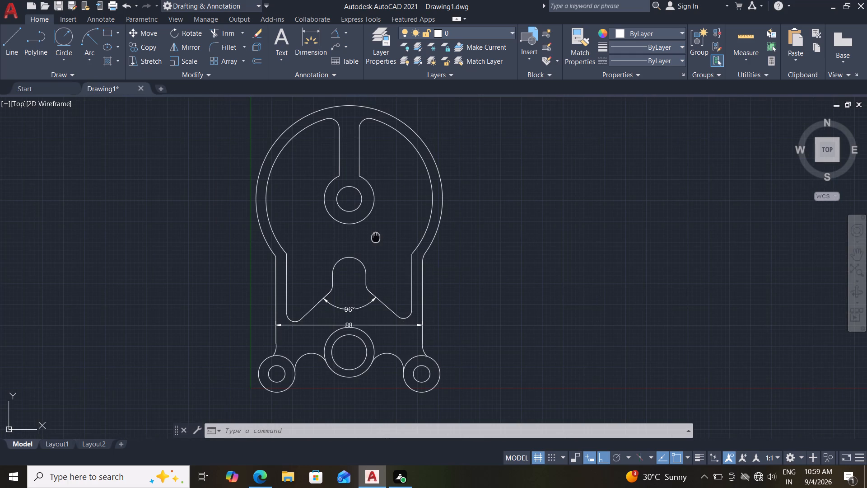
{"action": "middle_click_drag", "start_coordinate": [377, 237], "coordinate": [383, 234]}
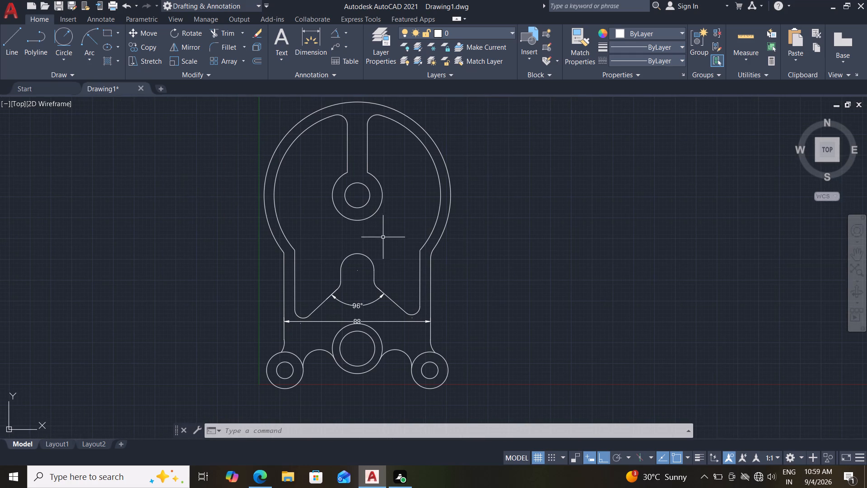
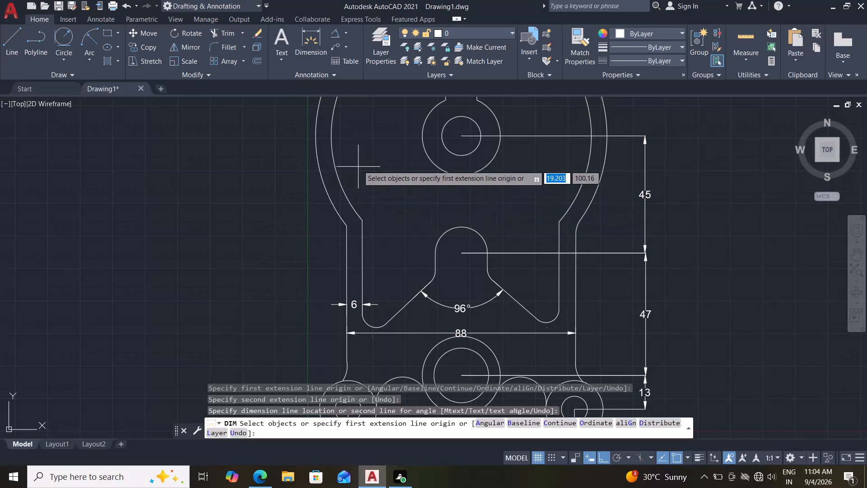
Dimension the left wall's thickness at its upper end, just below the large arcs.
{"action": "middle_click_drag", "start_coordinate": [359, 164], "coordinate": [371, 264]}
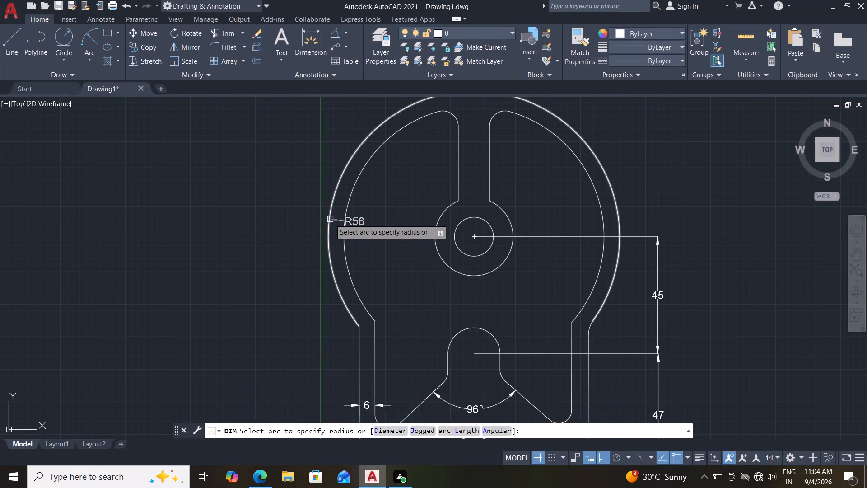
{"action": "left_click", "coordinate": [361, 328]}
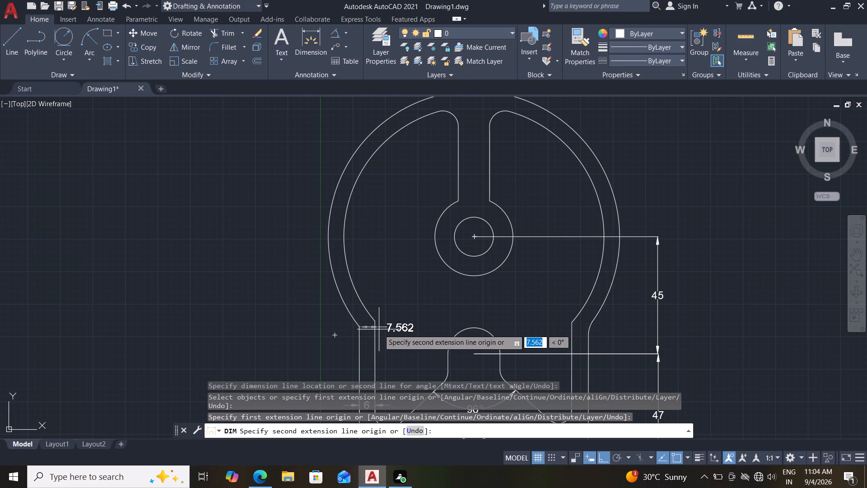
{"action": "left_click", "coordinate": [376, 329]}
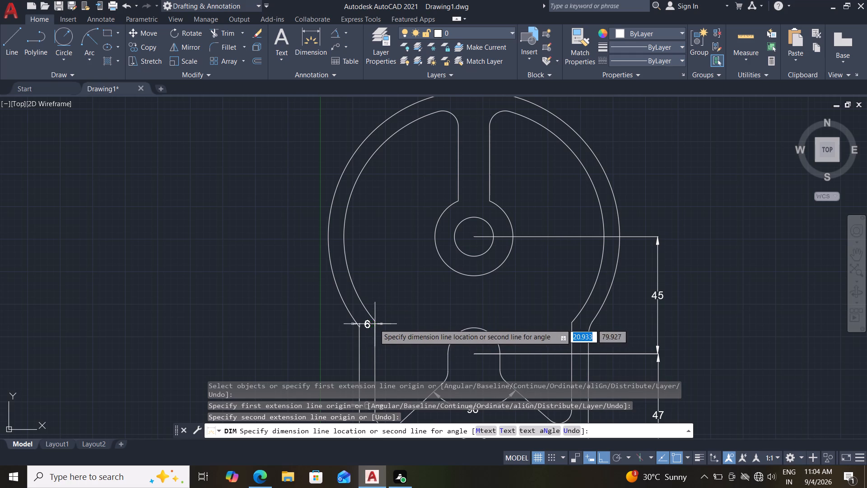
{"action": "left_click", "coordinate": [369, 322]}
{"action": "middle_click_drag", "start_coordinate": [427, 305], "coordinate": [429, 302]}
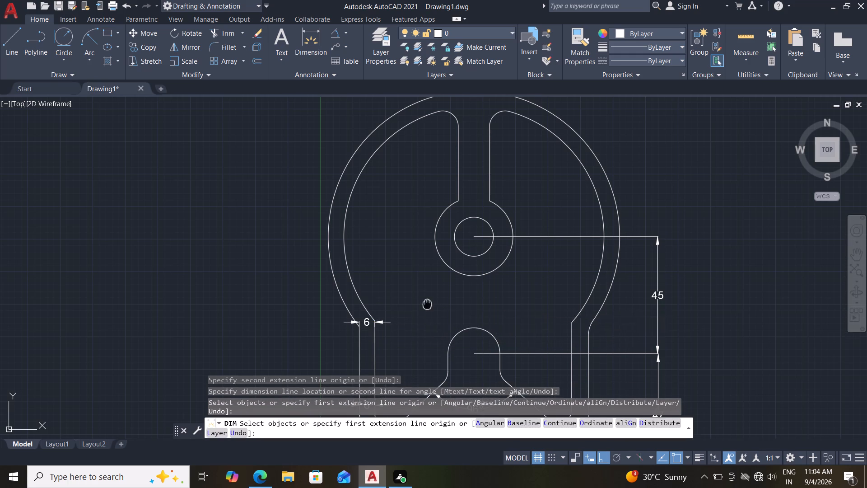
{"action": "middle_click_drag", "start_coordinate": [429, 302], "coordinate": [436, 287]}
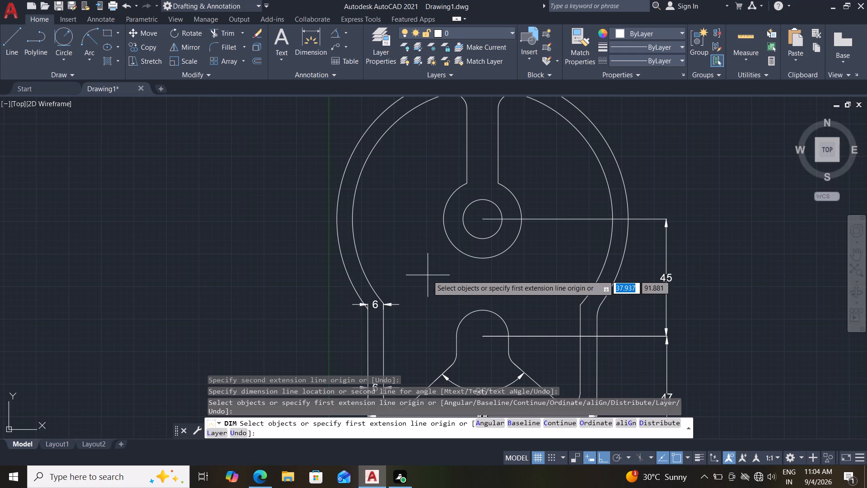
{"action": "key", "text": "Escape"}
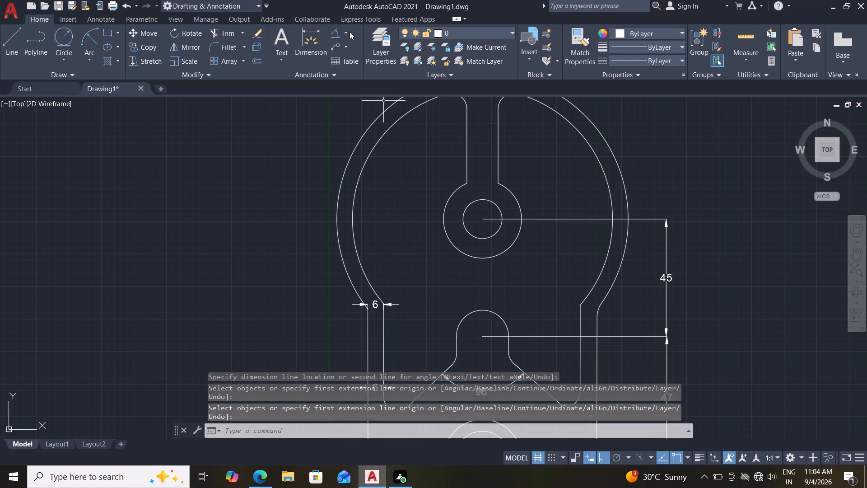
Add a radius dimension to the large outer arc, placed outside its upper left portion.
{"action": "left_click", "coordinate": [345, 31]}
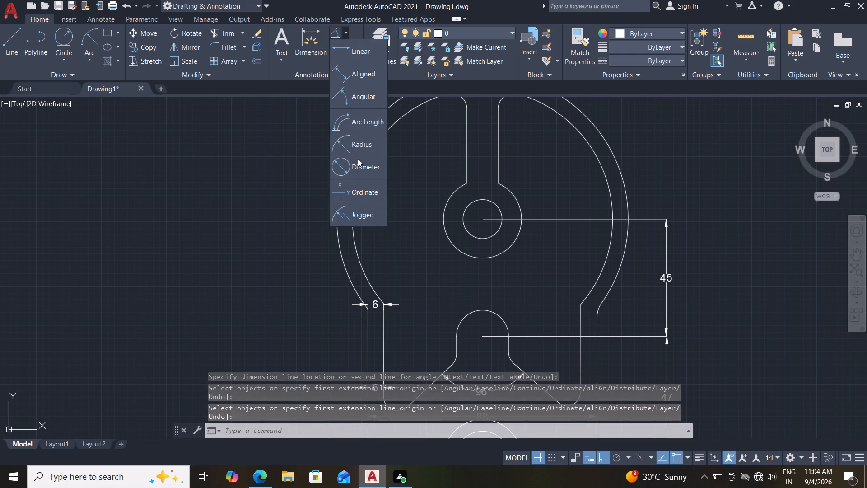
{"action": "left_click", "coordinate": [362, 145]}
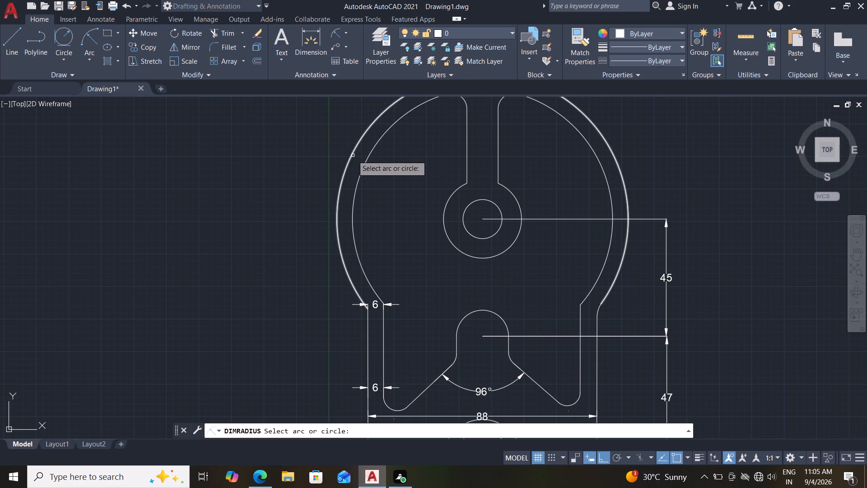
{"action": "left_click", "coordinate": [353, 155]}
{"action": "left_click", "coordinate": [336, 150]}
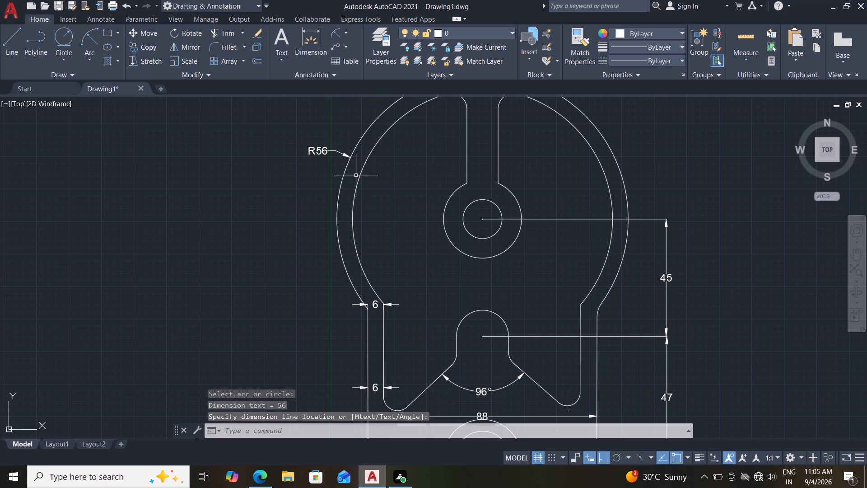
{"action": "key", "text": "space"}
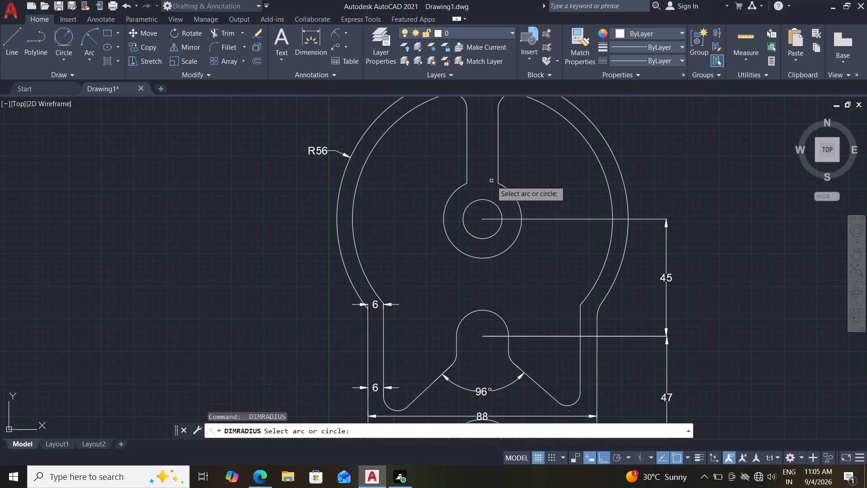
{"action": "key", "text": "Escape"}
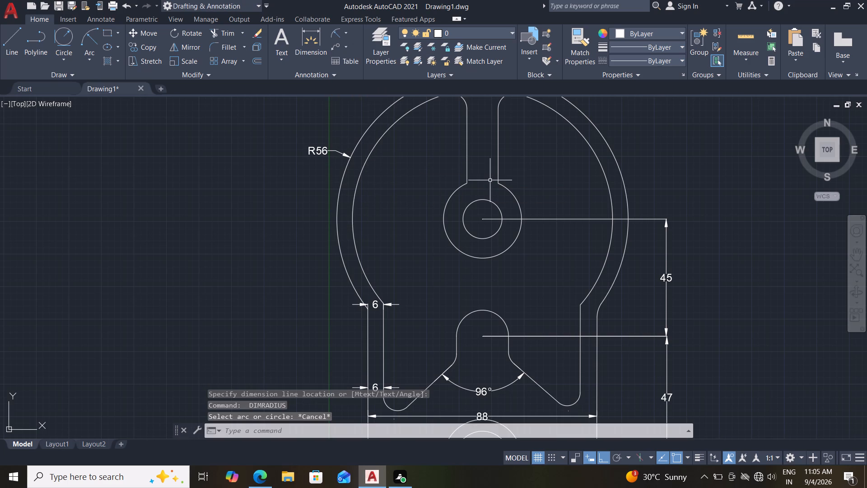
Fillet both lower corners between the web's vertical lines and the outer hub circle with a 6 mm radius.
{"action": "key", "text": "f"}
{"action": "key", "text": "Return"}
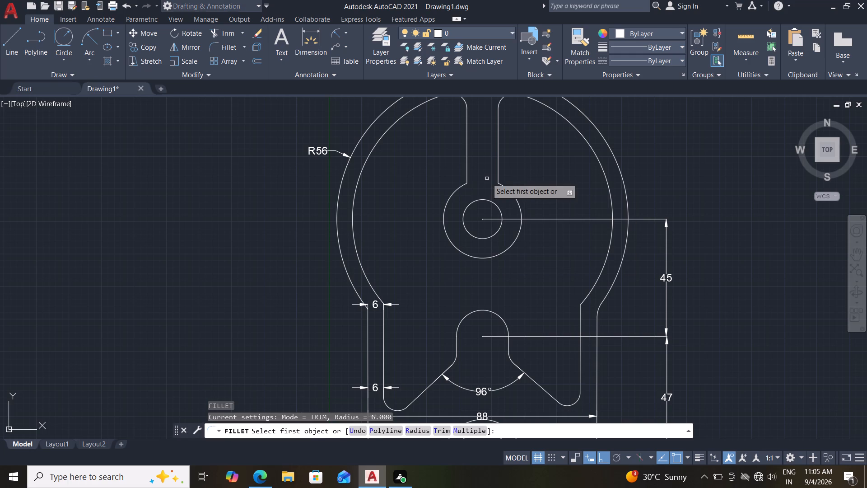
{"action": "key", "text": "r"}
{"action": "key", "text": "Return"}
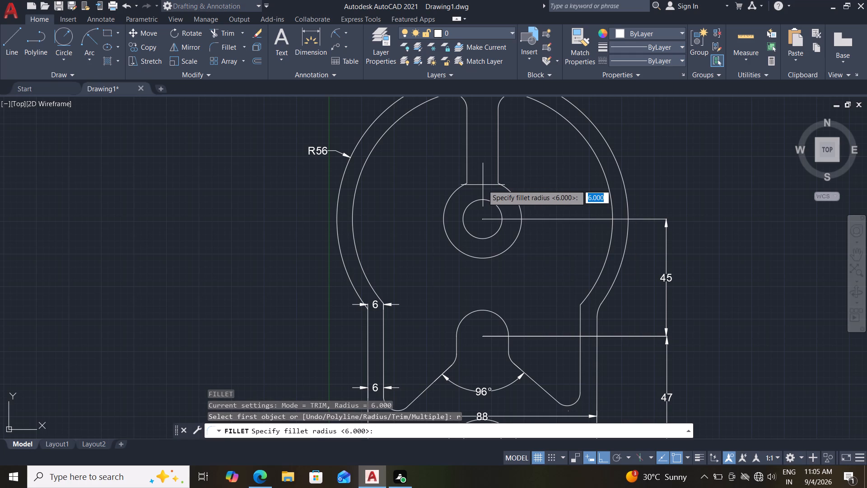
{"action": "key", "text": "6"}
{"action": "key", "text": "Return"}
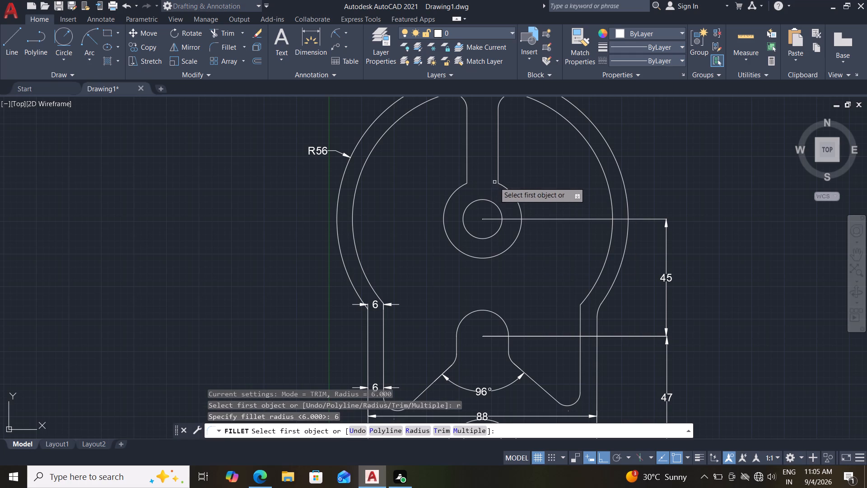
{"action": "left_click", "coordinate": [498, 176]}
{"action": "left_click", "coordinate": [503, 185]}
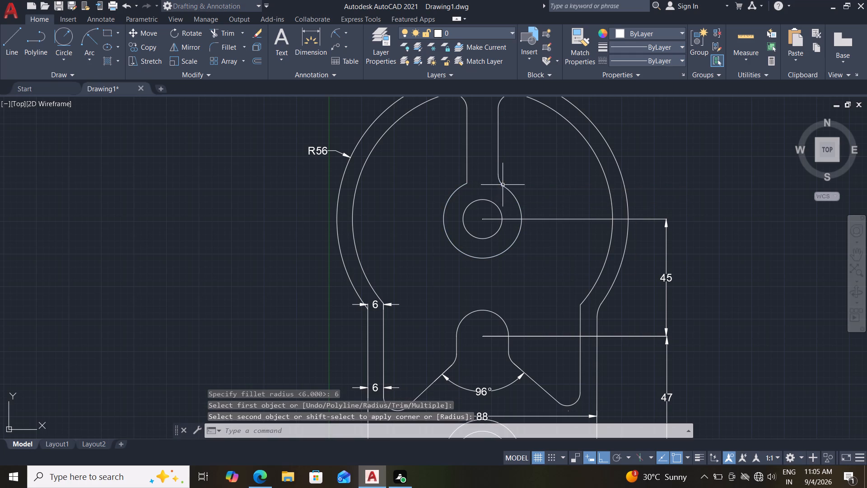
{"action": "key", "text": "space"}
{"action": "left_click", "coordinate": [466, 174]}
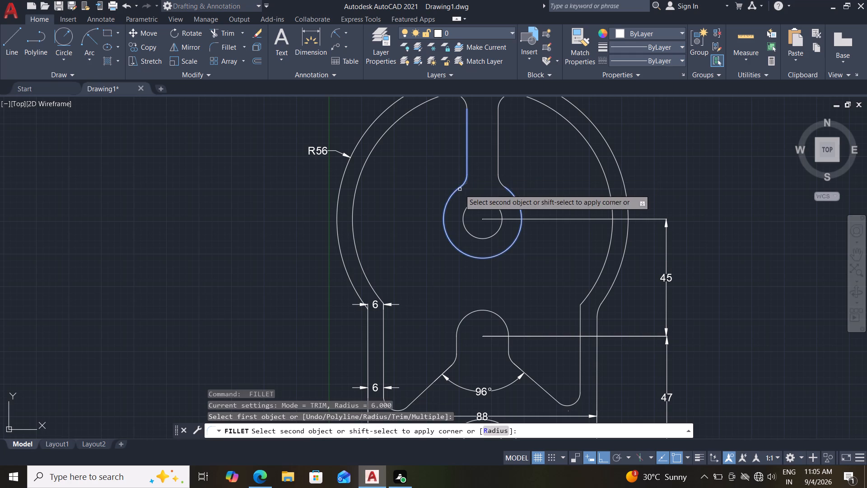
{"action": "left_click", "coordinate": [460, 189]}
{"action": "key", "text": "Escape"}
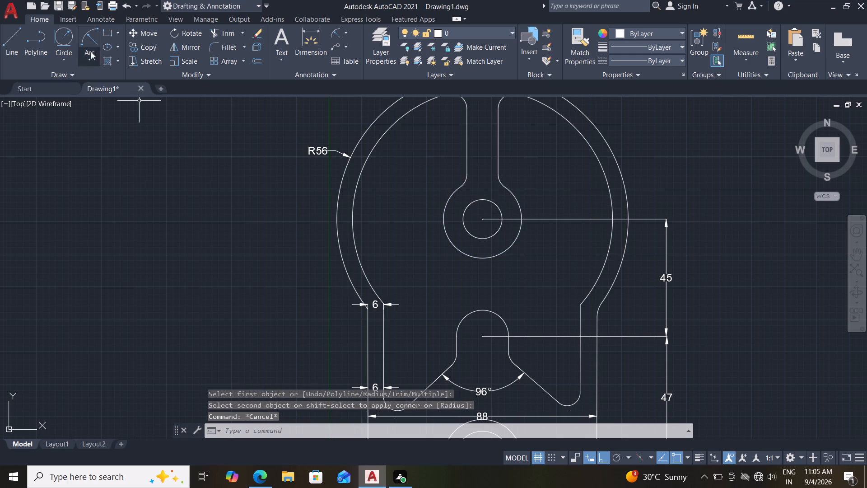
Add a radius dimension to the fillet on the right side between the web and the hub.
{"action": "left_click", "coordinate": [340, 33]}
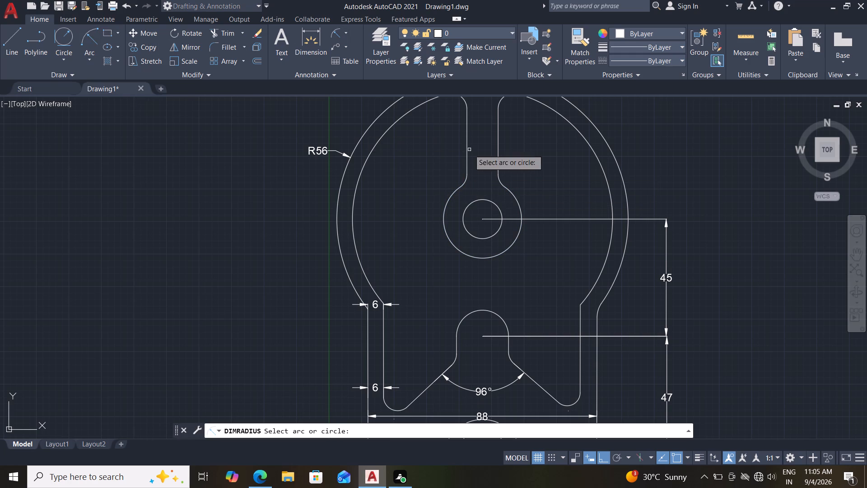
{"action": "left_click", "coordinate": [499, 179]}
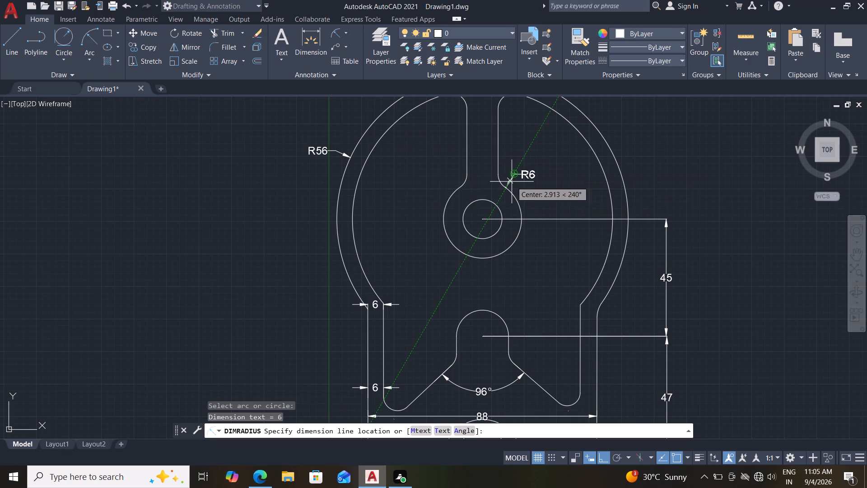
{"action": "left_click", "coordinate": [512, 182]}
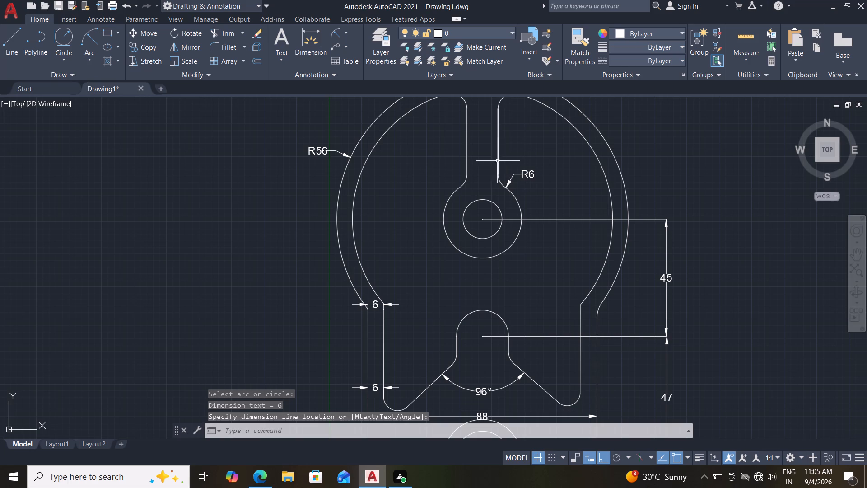
Dimension the web's width between its two vertical lines, placing the dimension inside the web.
{"action": "middle_click_drag", "start_coordinate": [393, 155], "coordinate": [387, 177]}
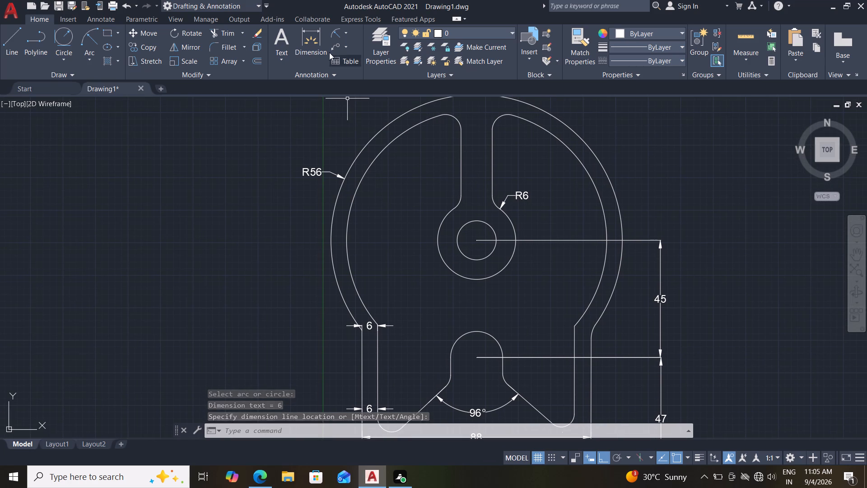
{"action": "left_click_drag", "start_coordinate": [312, 37], "coordinate": [318, 44]}
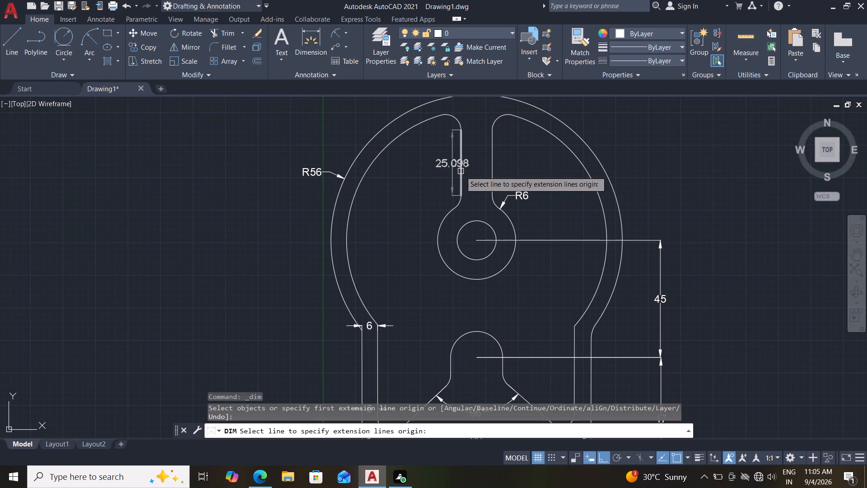
{"action": "left_click", "coordinate": [462, 132]}
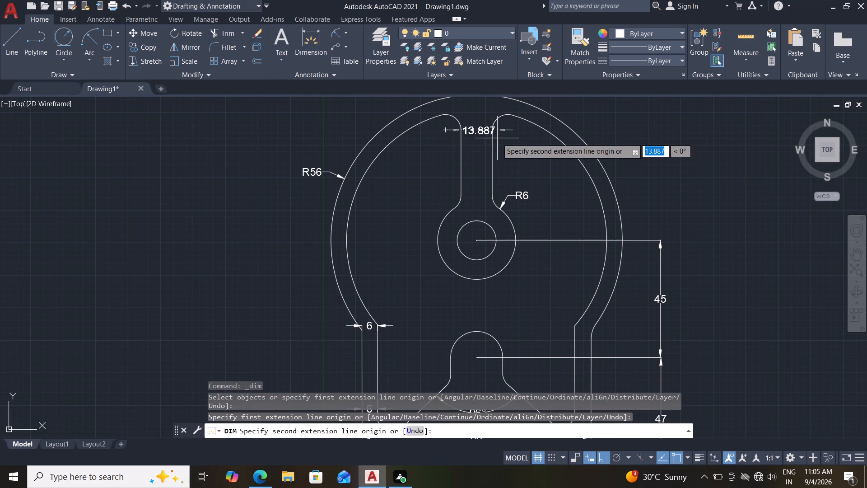
{"action": "left_click", "coordinate": [493, 132]}
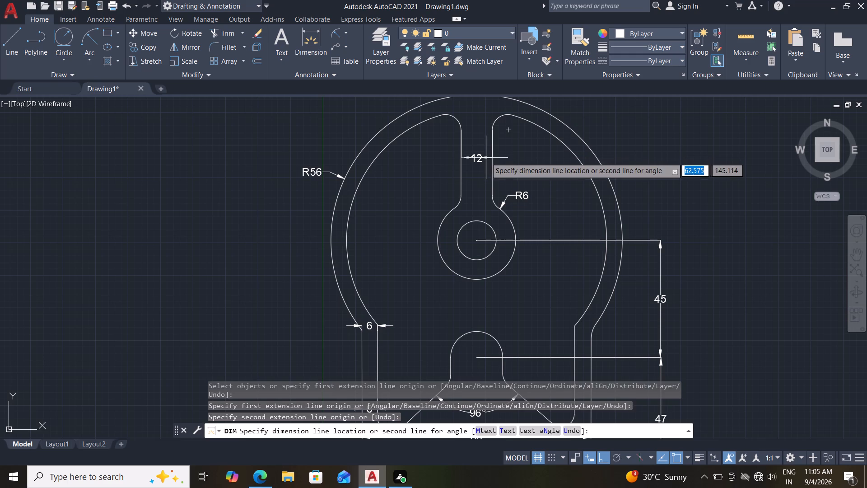
{"action": "left_click", "coordinate": [486, 158]}
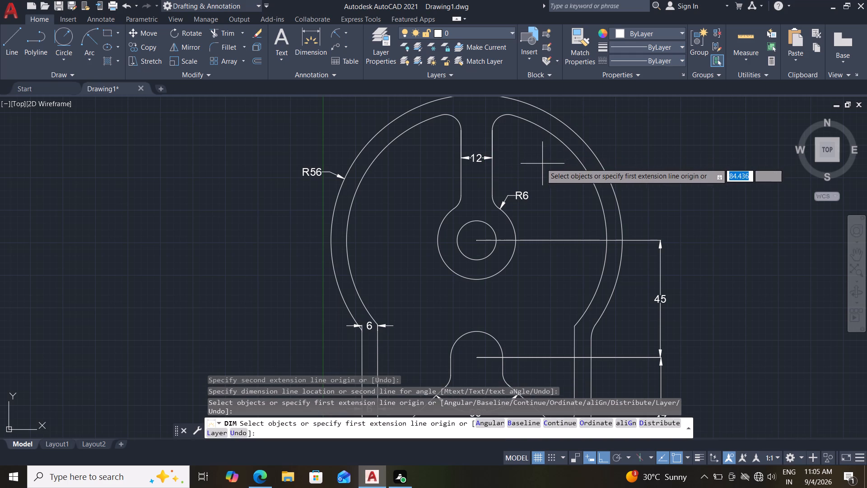
Add a radius dimension to the web's upper left fillet.
{"action": "left_click", "coordinate": [336, 32]}
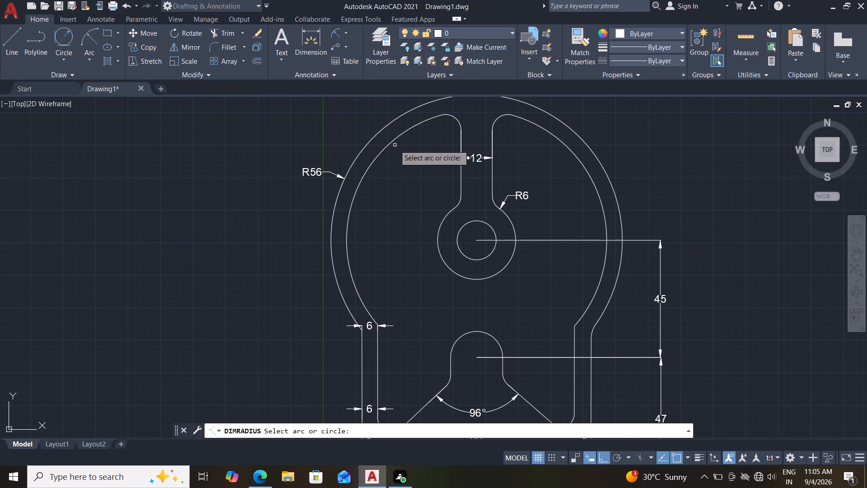
{"action": "left_click", "coordinate": [457, 121]}
{"action": "left_click", "coordinate": [440, 141]}
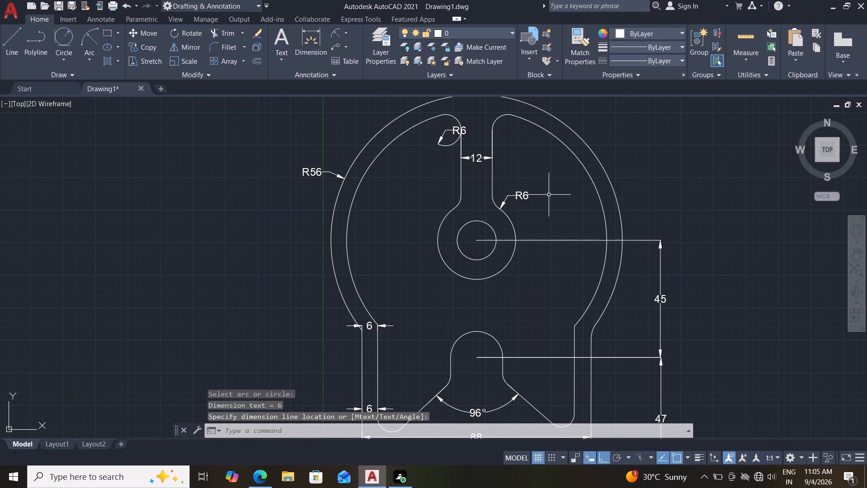
Add diameter dimensions to the outer hub arc and the inner hub circle below the web.
{"action": "left_click", "coordinate": [344, 31]}
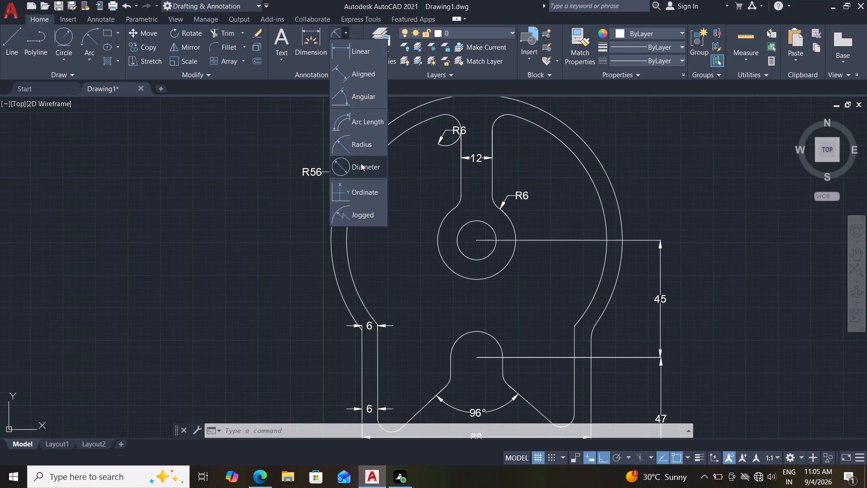
{"action": "left_click", "coordinate": [361, 166]}
{"action": "left_click_drag", "start_coordinate": [440, 226], "coordinate": [435, 223]}
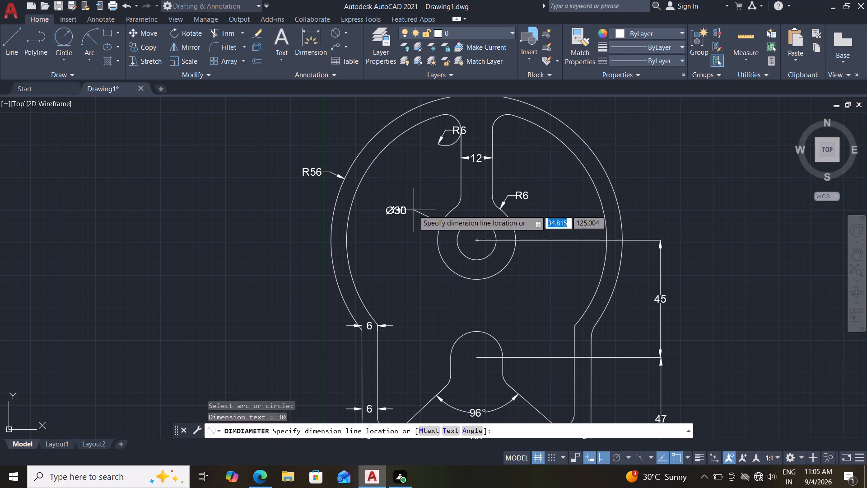
{"action": "left_click", "coordinate": [414, 210]}
{"action": "key", "text": "space"}
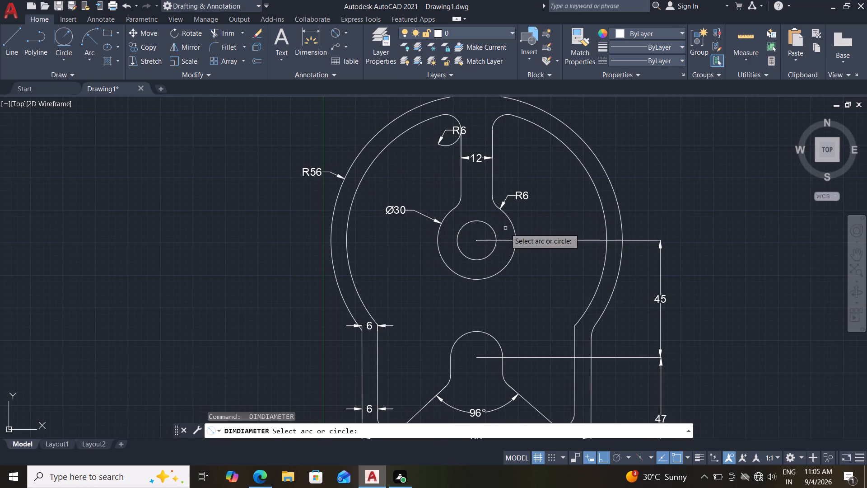
{"action": "left_click_drag", "start_coordinate": [492, 229], "coordinate": [498, 228]}
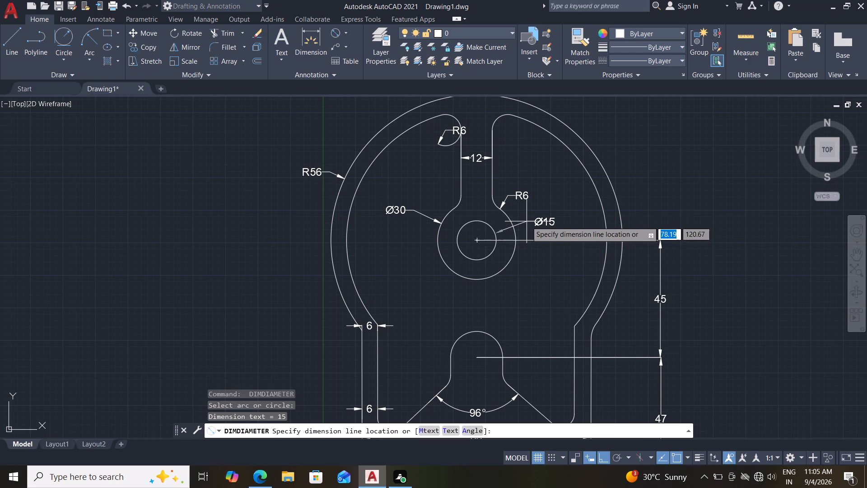
{"action": "left_click", "coordinate": [527, 221]}
Add a radius dimension to the rounded top arc of the feature above the 96° angle.
{"action": "middle_click_drag", "start_coordinate": [381, 286], "coordinate": [377, 263]}
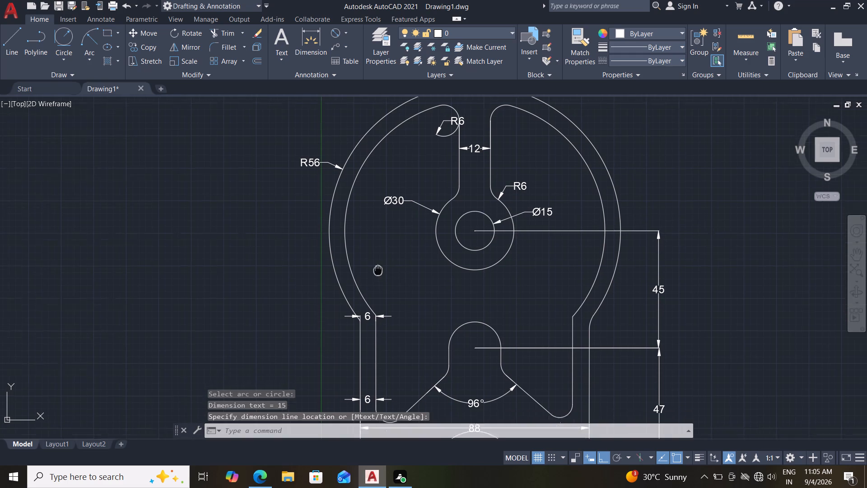
{"action": "middle_click_drag", "start_coordinate": [377, 263], "coordinate": [373, 243]}
{"action": "left_click", "coordinate": [344, 33]}
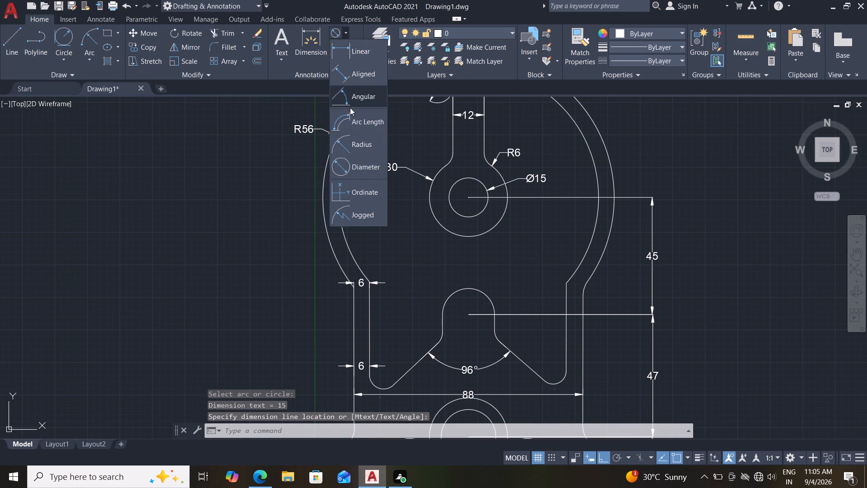
{"action": "left_click_drag", "start_coordinate": [353, 140], "coordinate": [357, 141]}
{"action": "key", "text": "space"}
{"action": "key", "text": "space"}
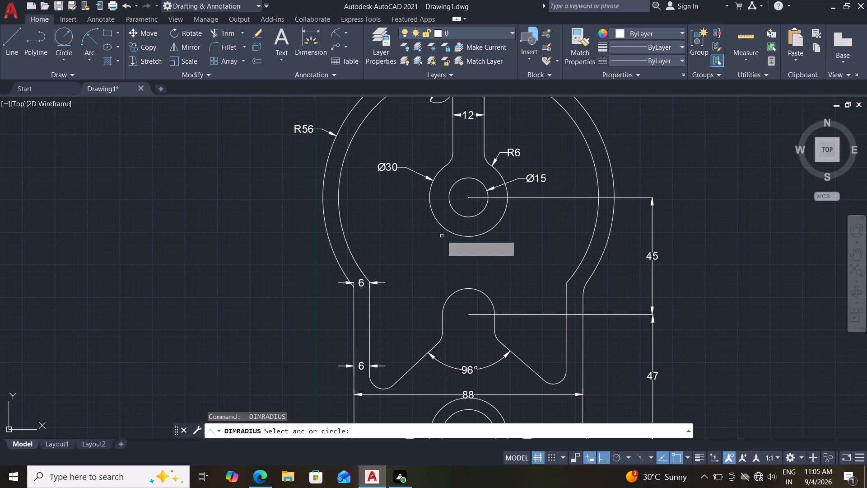
{"action": "left_click", "coordinate": [466, 290]}
{"action": "left_click_drag", "start_coordinate": [479, 271], "coordinate": [483, 266]}
{"action": "key", "text": "space"}
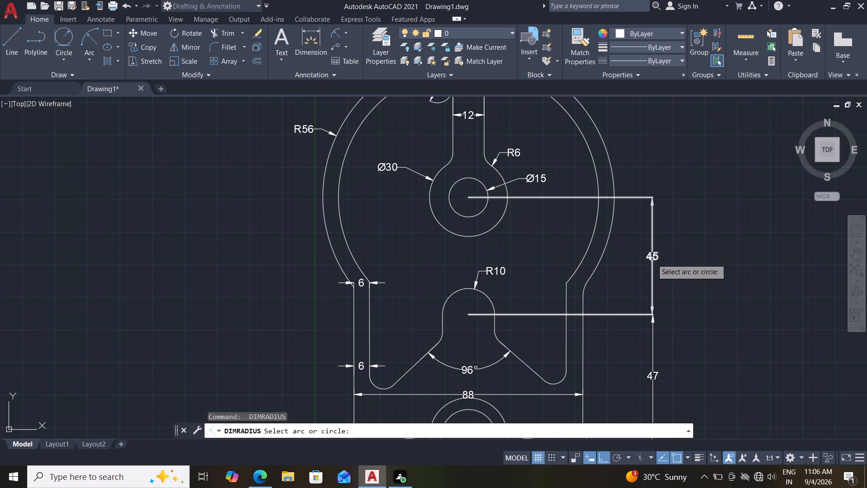
Add a radius dimension to the fillet joining the large outer arc to the body's right outer edge.
{"action": "left_click", "coordinate": [583, 290]}
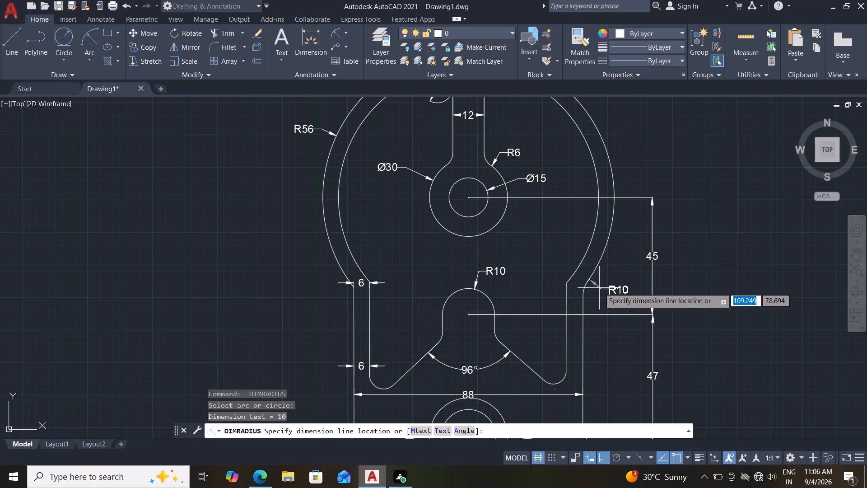
{"action": "left_click", "coordinate": [599, 288]}
Add diameter dimensions to the outer and inner circles of the bottom centre circle pair.
{"action": "middle_click_drag", "start_coordinate": [420, 282], "coordinate": [426, 233]}
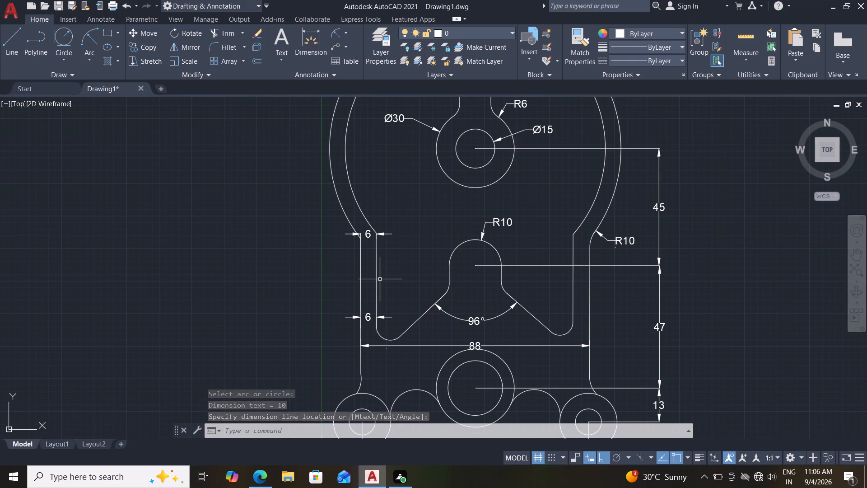
{"action": "middle_click_drag", "start_coordinate": [420, 262], "coordinate": [420, 218]}
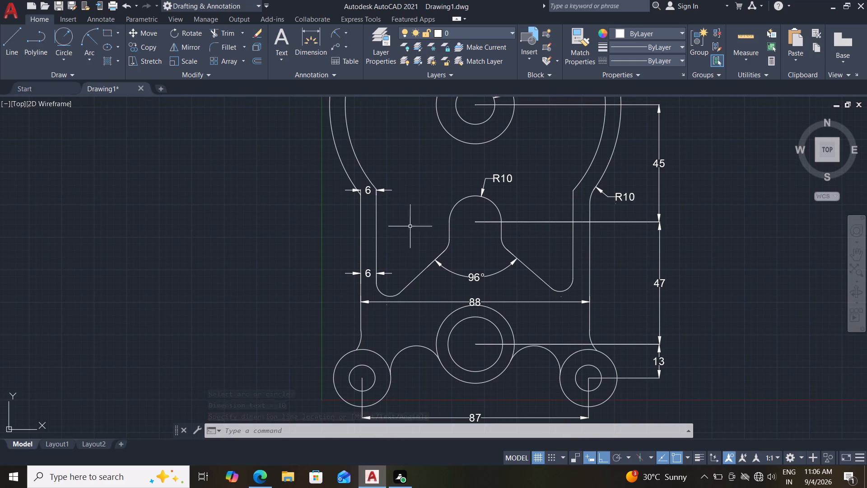
{"action": "left_click", "coordinate": [348, 29]}
{"action": "left_click", "coordinate": [339, 164]}
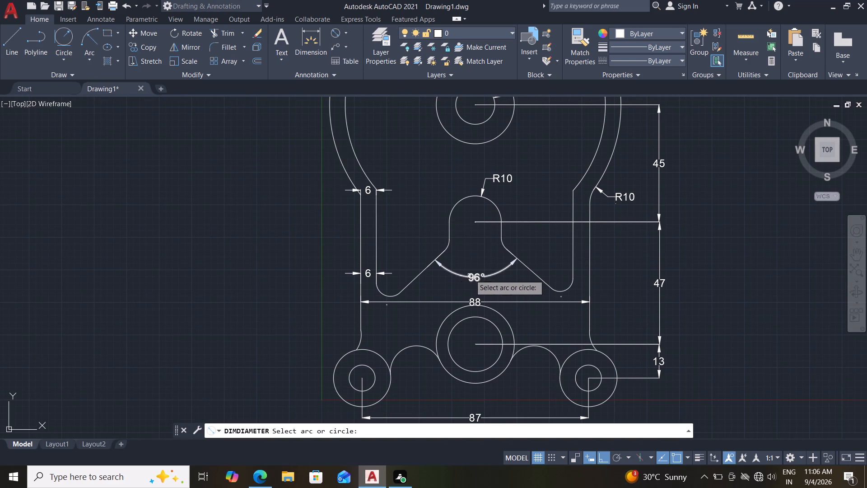
{"action": "left_click", "coordinate": [438, 328]}
{"action": "left_click", "coordinate": [399, 324]}
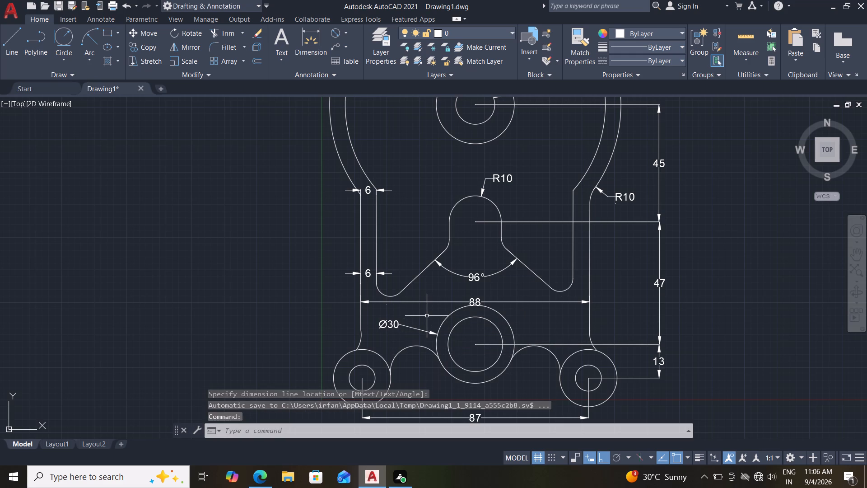
{"action": "key", "text": "space"}
{"action": "left_click_drag", "start_coordinate": [495, 327], "coordinate": [499, 327]}
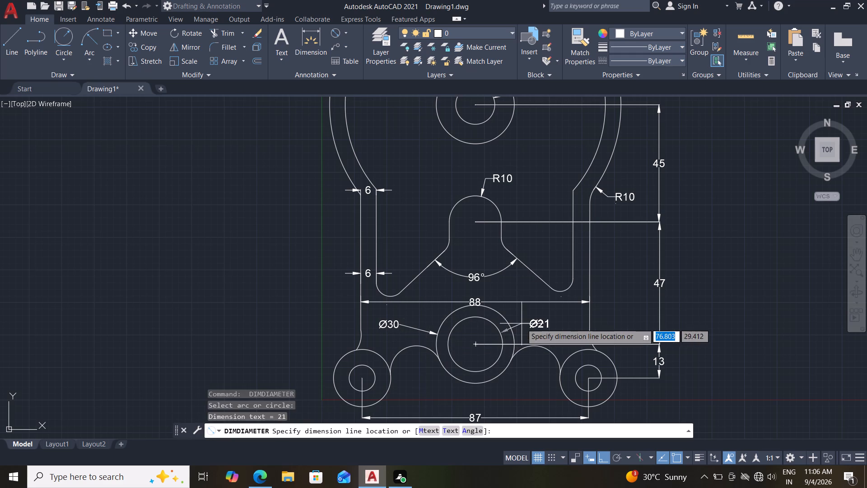
{"action": "left_click", "coordinate": [522, 324]}
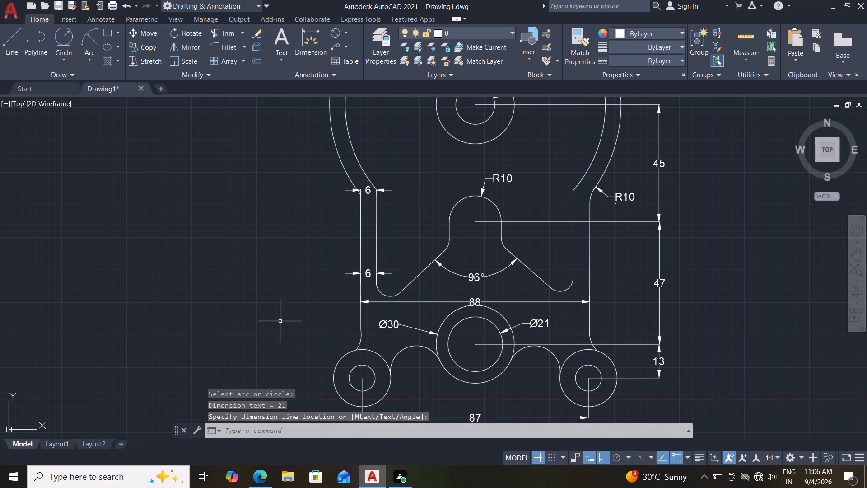
Add a radius dimension to the fillet between the body's left edge and the lower left circle pair.
{"action": "left_click", "coordinate": [344, 27]}
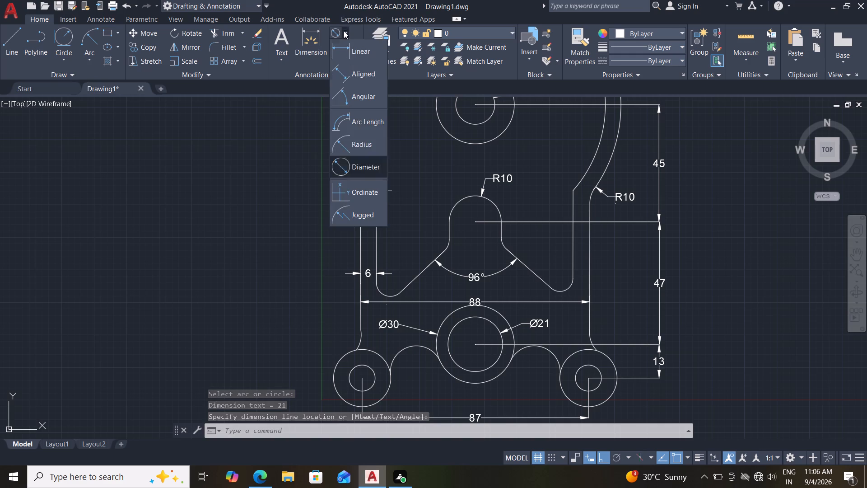
{"action": "left_click", "coordinate": [365, 144]}
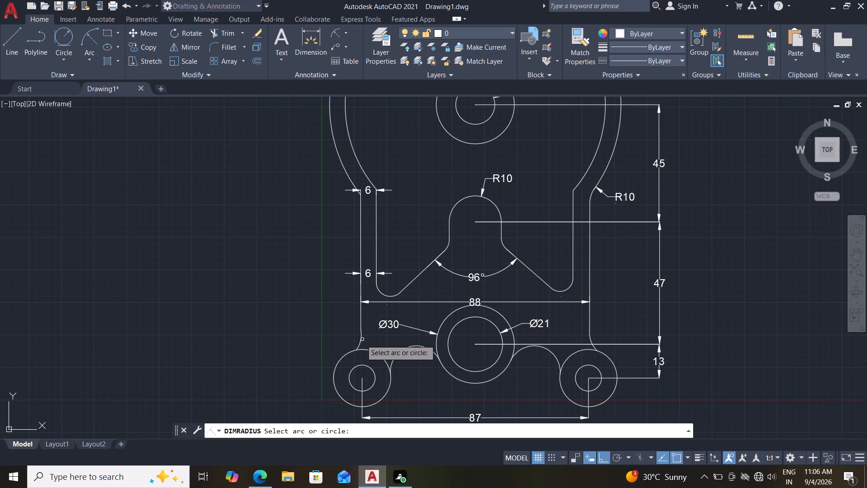
{"action": "left_click", "coordinate": [361, 340]}
{"action": "left_click", "coordinate": [339, 338]}
Add radius dimensions to the two connecting arcs on either side of the bottom centre circles, placing the text inside each arc.
{"action": "middle_click_drag", "start_coordinate": [267, 303], "coordinate": [261, 286]}
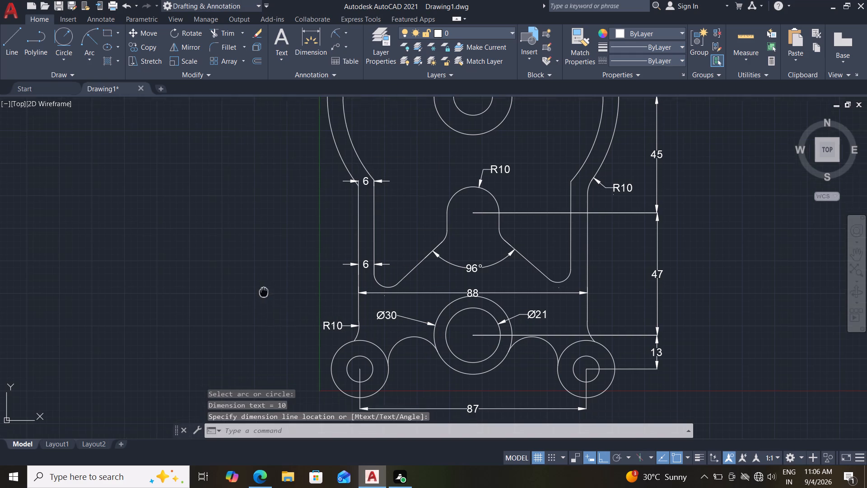
{"action": "middle_click_drag", "start_coordinate": [261, 286], "coordinate": [249, 265]}
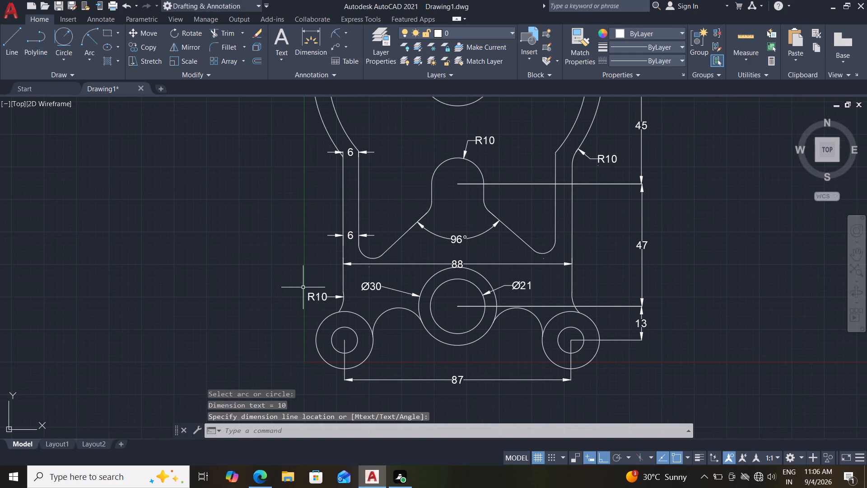
{"action": "key", "text": "space"}
{"action": "left_click_drag", "start_coordinate": [402, 307], "coordinate": [401, 311]}
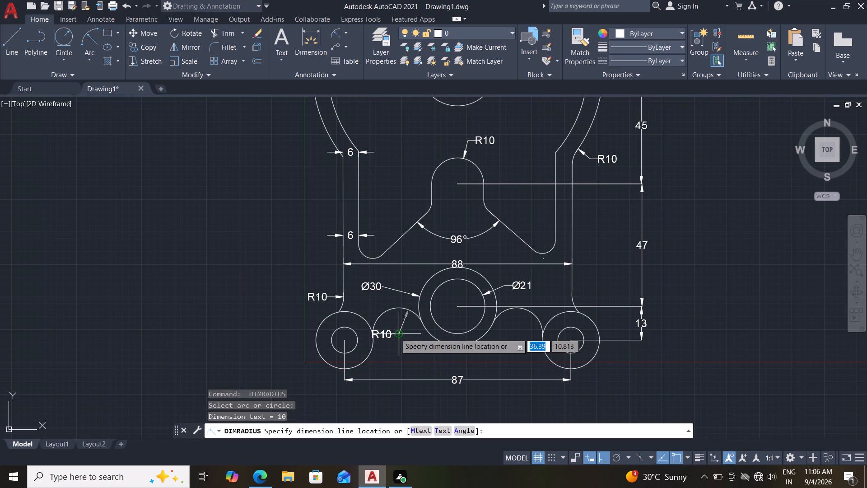
{"action": "left_click", "coordinate": [396, 333]}
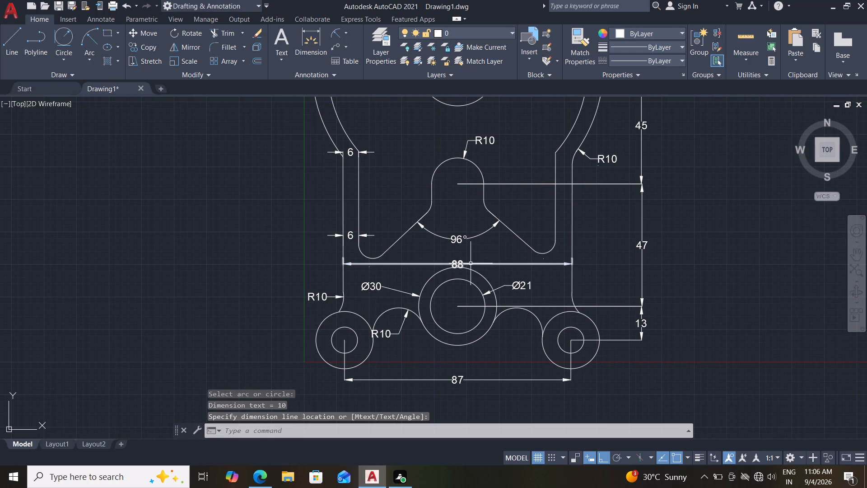
{"action": "key", "text": "space"}
{"action": "left_click", "coordinate": [533, 313]}
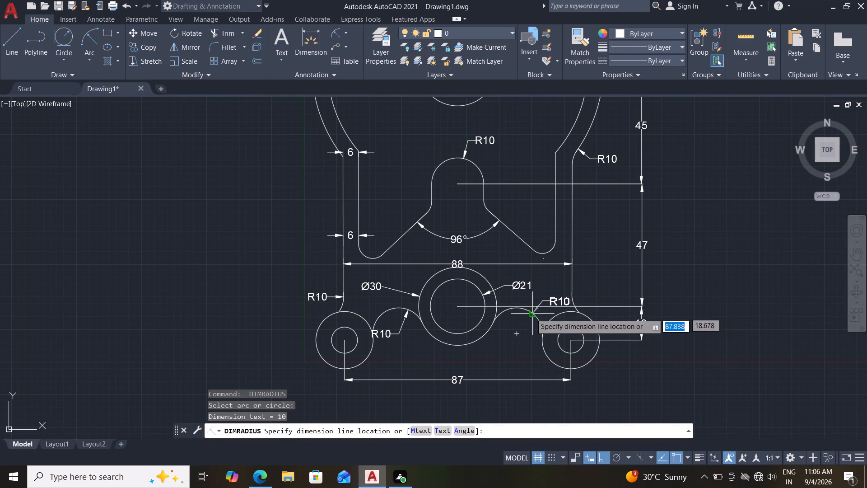
{"action": "left_click", "coordinate": [514, 328]}
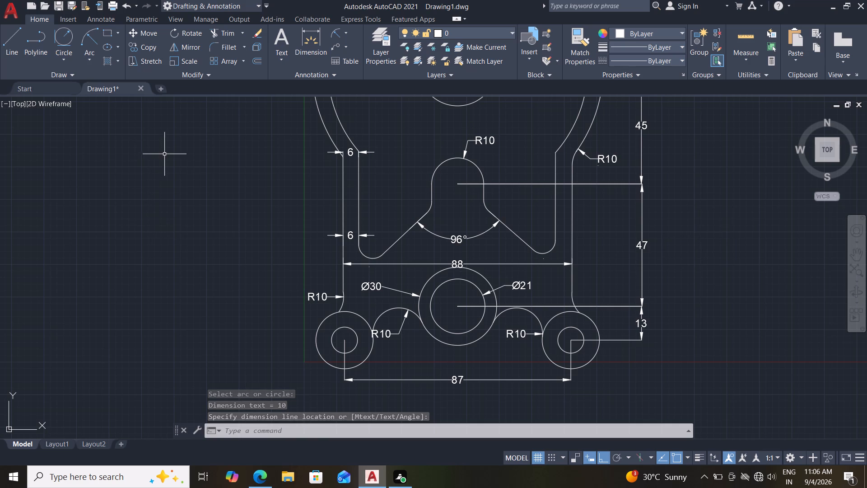
Add diameter dimensions to the inner circle of the lower left pair and the outer circle of the lower right pair.
{"action": "left_click", "coordinate": [346, 26]}
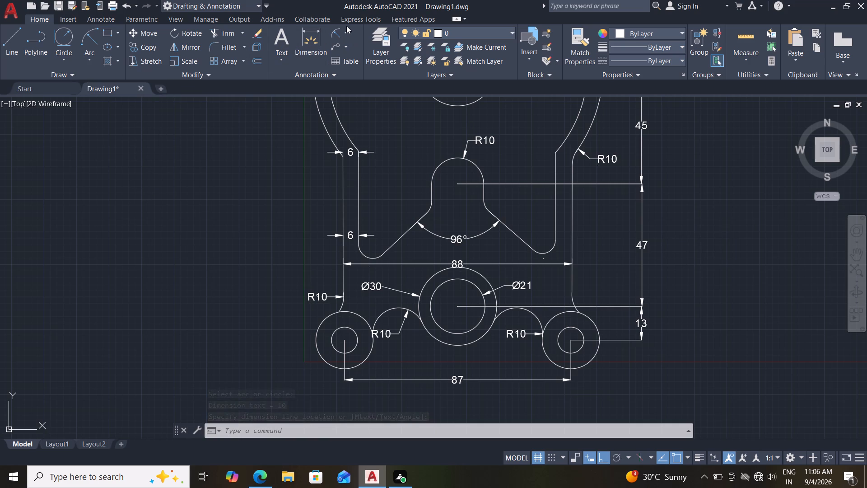
{"action": "left_click", "coordinate": [347, 27]}
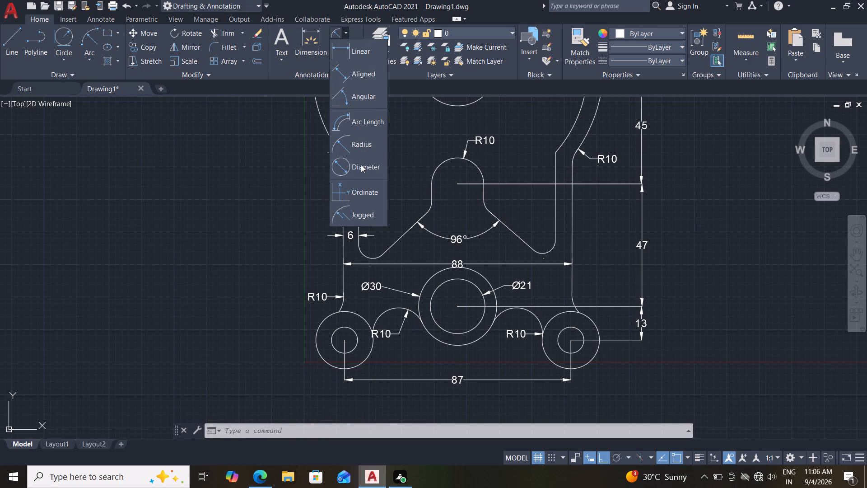
{"action": "left_click", "coordinate": [361, 164]}
{"action": "left_click_drag", "start_coordinate": [336, 333], "coordinate": [331, 330]}
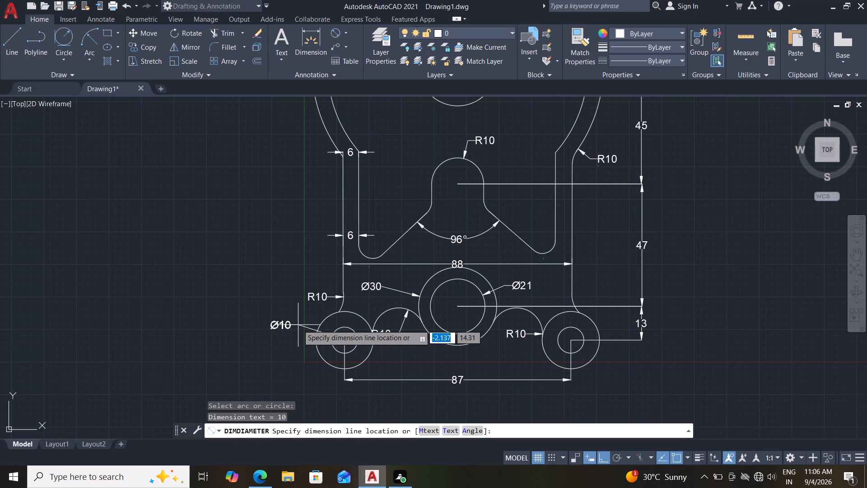
{"action": "left_click_drag", "start_coordinate": [295, 324], "coordinate": [299, 323]}
{"action": "key", "text": "space"}
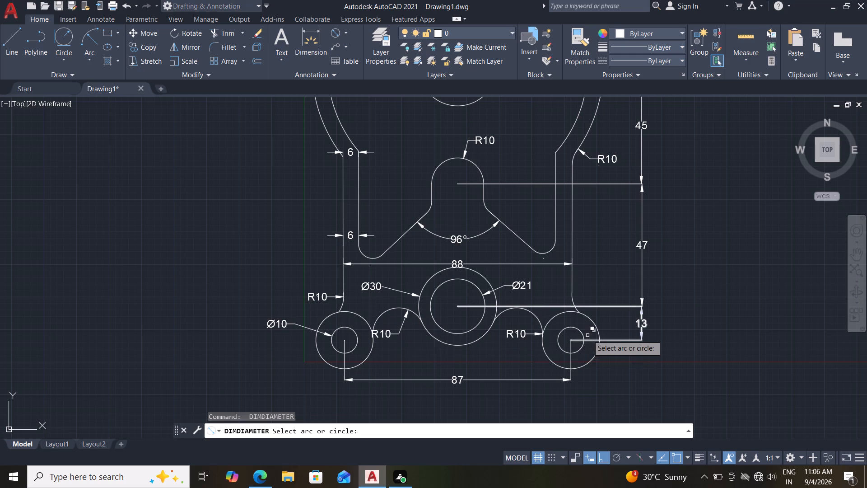
{"action": "left_click", "coordinate": [597, 329]}
{"action": "left_click", "coordinate": [624, 361]}
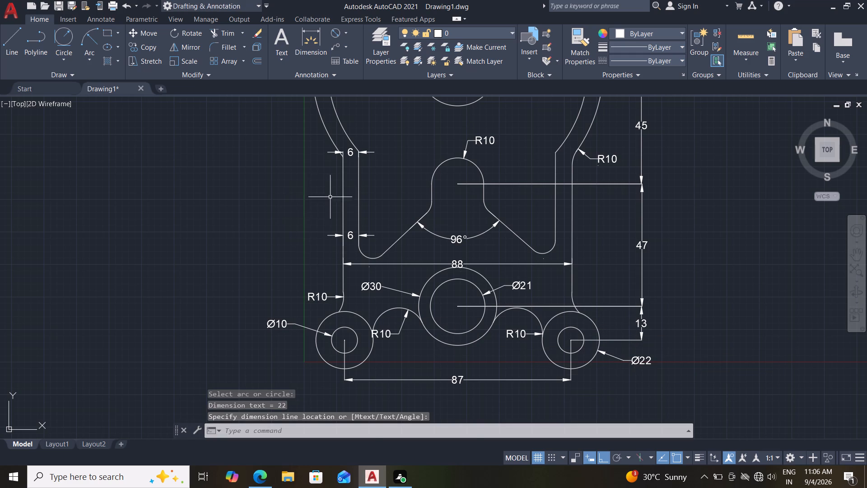
Set the lower 6 mm wall dimension's colour to Yellow and its transparency to 30 in its properties.
{"action": "scroll", "coordinate": [331, 197], "scroll_direction": "down", "scroll_amount": 1}
{"action": "middle_click_drag", "start_coordinate": [372, 160], "coordinate": [357, 227]}
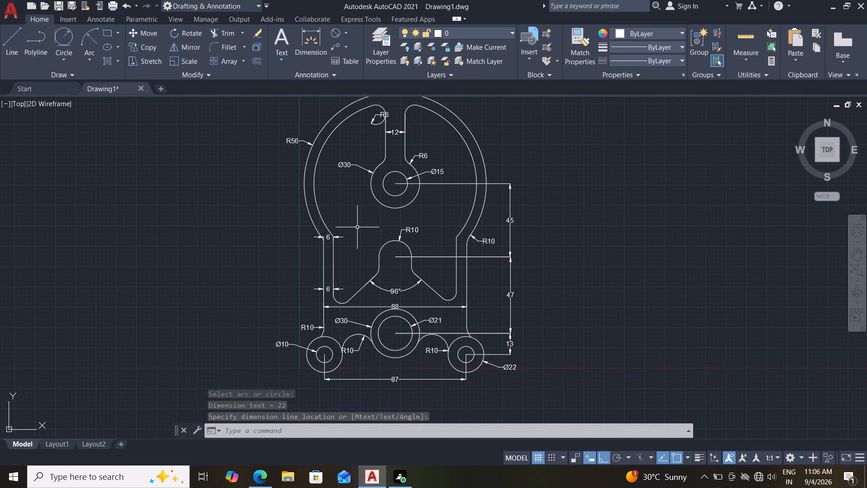
{"action": "middle_click_drag", "start_coordinate": [351, 198], "coordinate": [351, 199]}
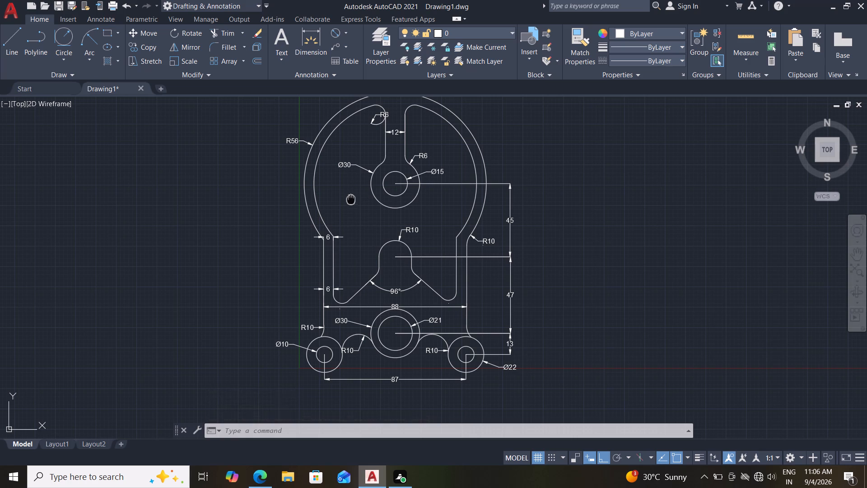
{"action": "middle_click_drag", "start_coordinate": [351, 199], "coordinate": [349, 213]}
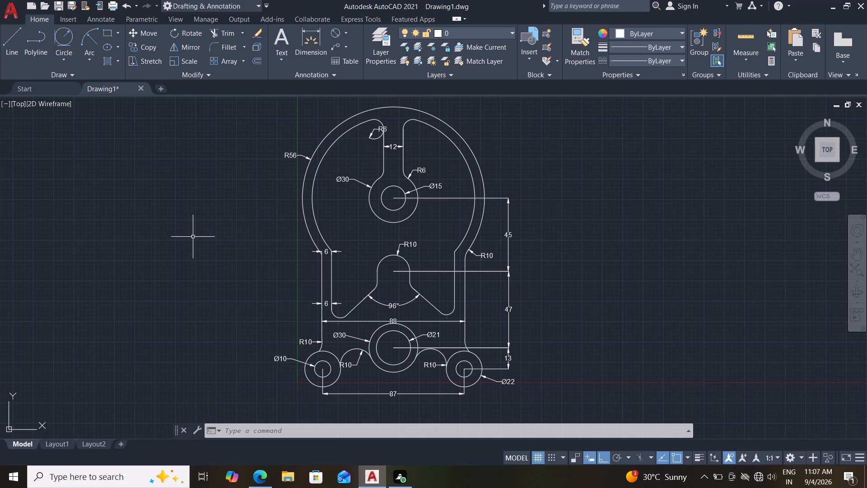
{"action": "middle_click_drag", "start_coordinate": [193, 234], "coordinate": [168, 215]}
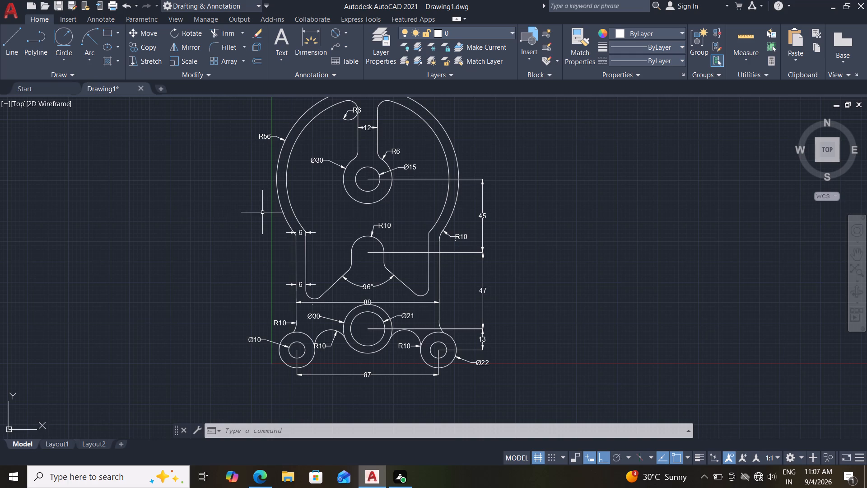
{"action": "key", "text": "p"}
{"action": "key", "text": "r"}
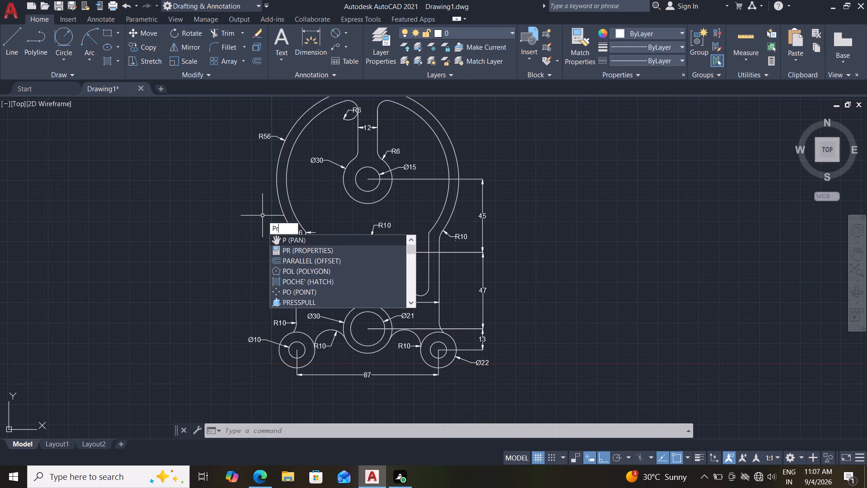
{"action": "key", "text": "Return"}
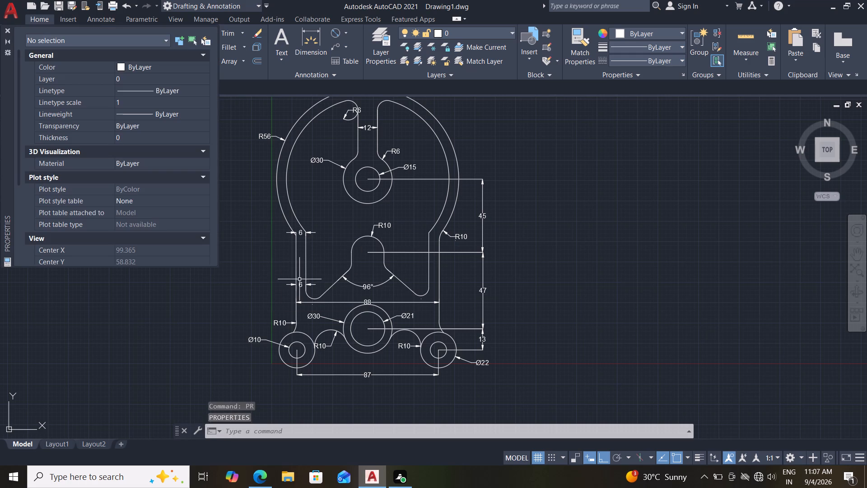
{"action": "left_click", "coordinate": [302, 285]}
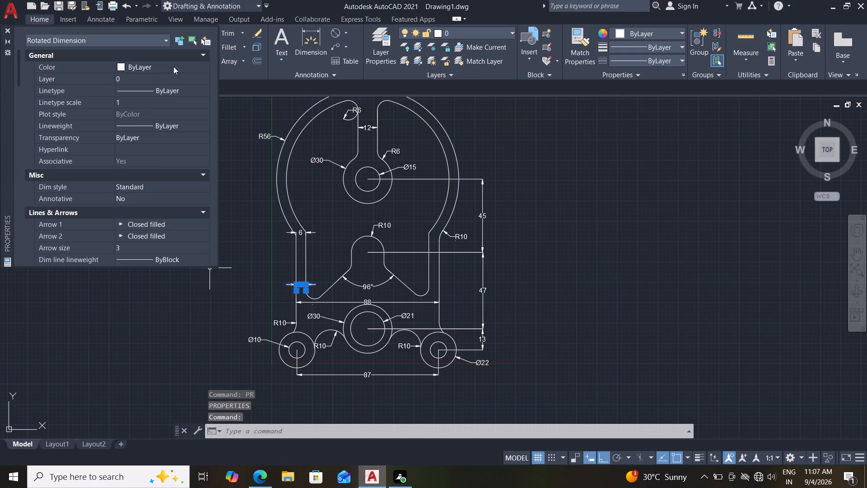
{"action": "double_click", "coordinate": [173, 66]}
{"action": "left_click", "coordinate": [150, 102]}
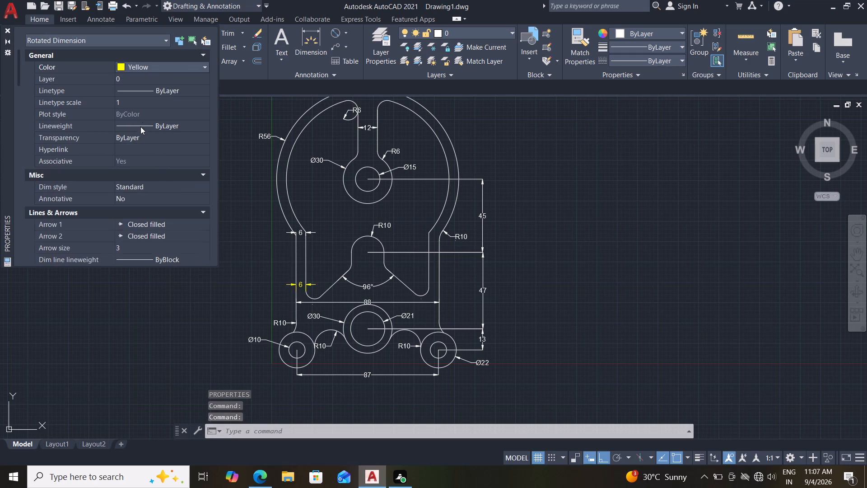
{"action": "left_click", "coordinate": [144, 136]}
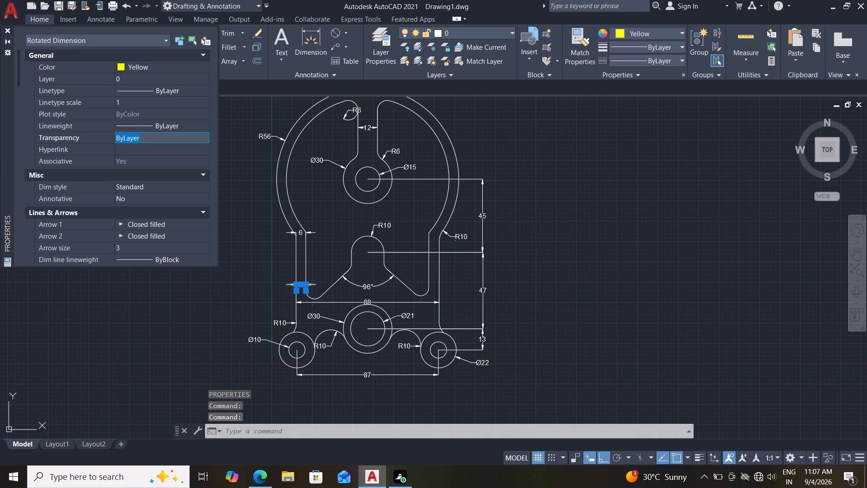
{"action": "key", "text": "3"}
{"action": "key", "text": "0"}
{"action": "key", "text": "Return"}
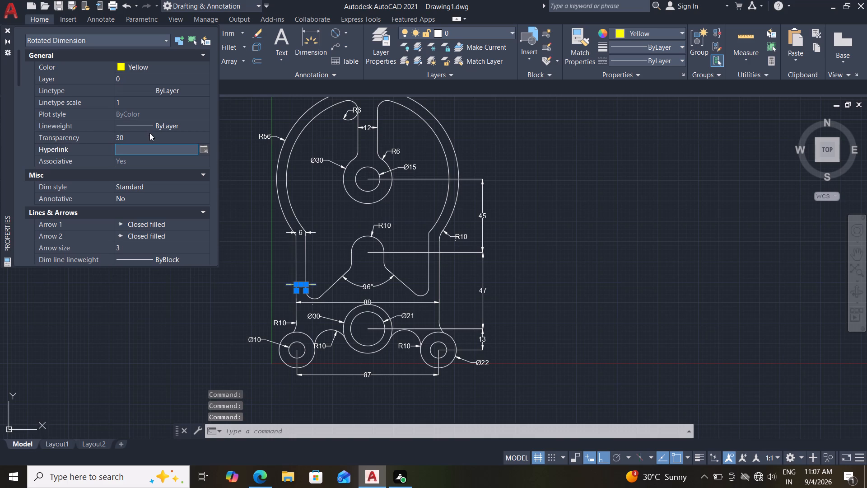
{"action": "key", "text": "Escape"}
{"action": "key", "text": "Escape"}
{"action": "left_click", "coordinate": [8, 28]}
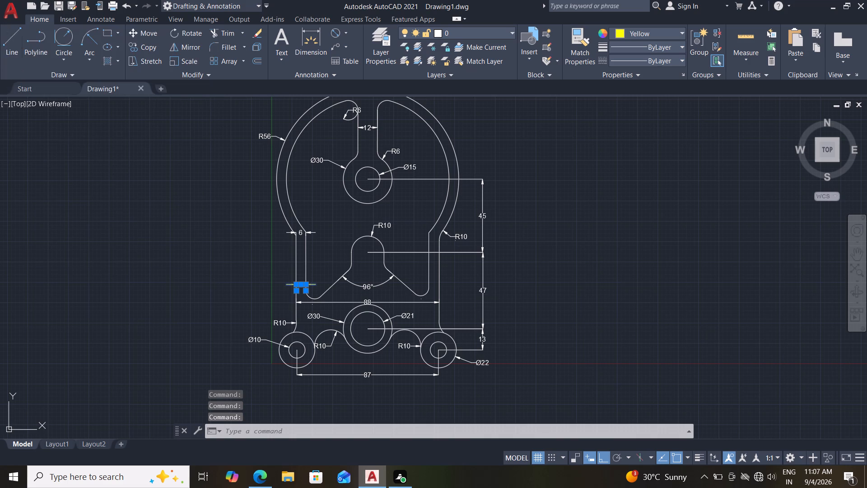
{"action": "key", "text": "Escape"}
{"action": "key", "text": "Escape"}
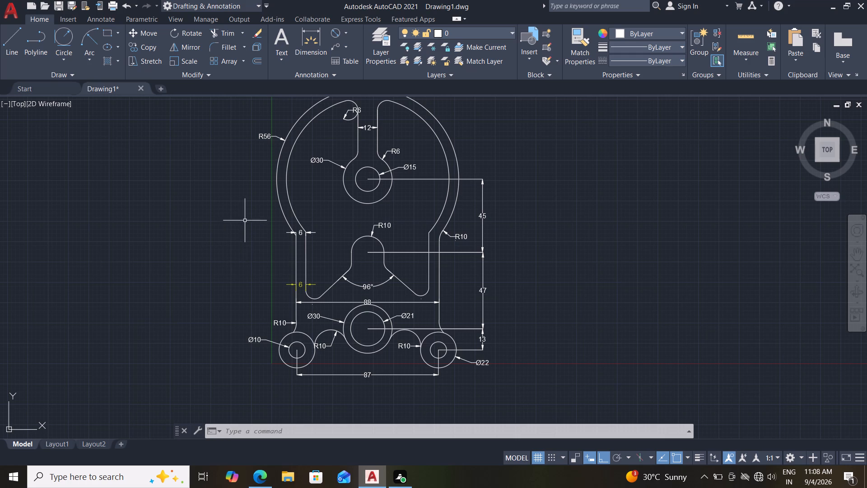
Set the upper 6 mm wall dimension's colour to Yellow and its transparency to 30 in its properties.
{"action": "left_click", "coordinate": [302, 232]}
{"action": "key", "text": "p"}
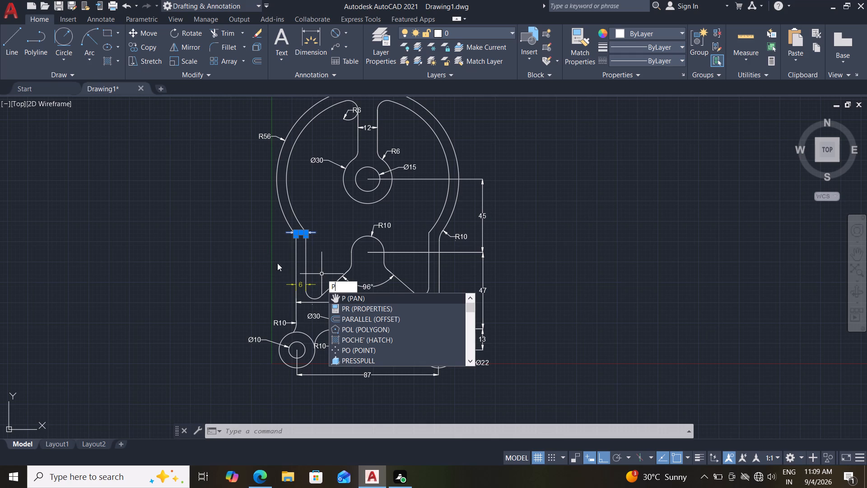
{"action": "left_click", "coordinate": [357, 306]}
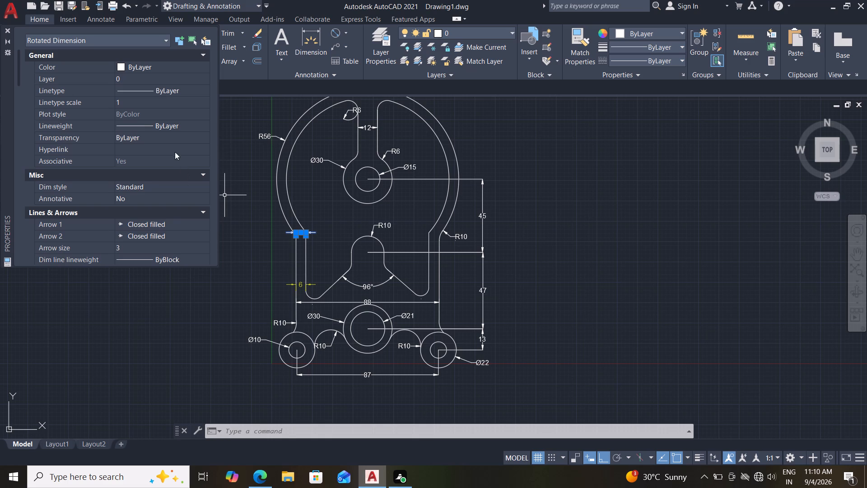
{"action": "left_click", "coordinate": [177, 66]}
{"action": "left_click", "coordinate": [177, 66]}
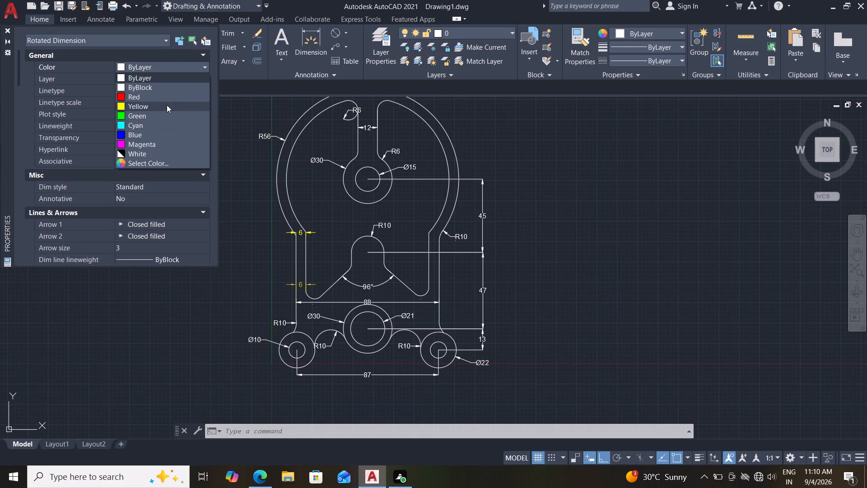
{"action": "left_click", "coordinate": [167, 105]}
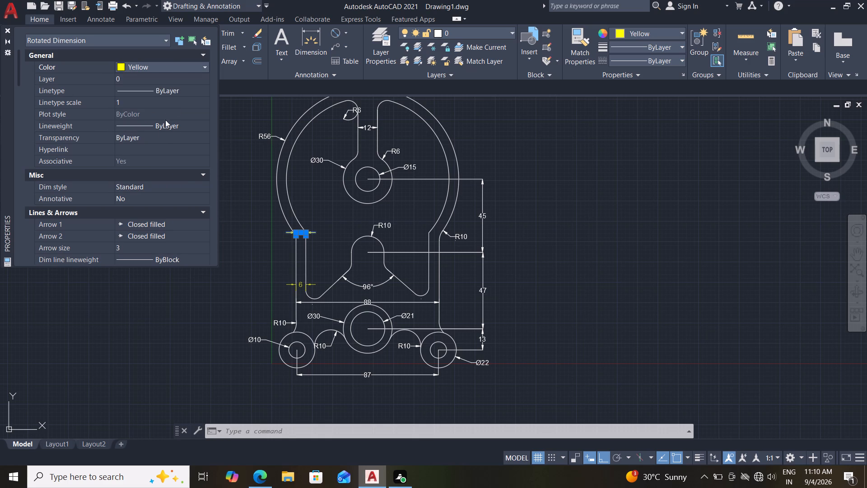
{"action": "left_click", "coordinate": [158, 138]}
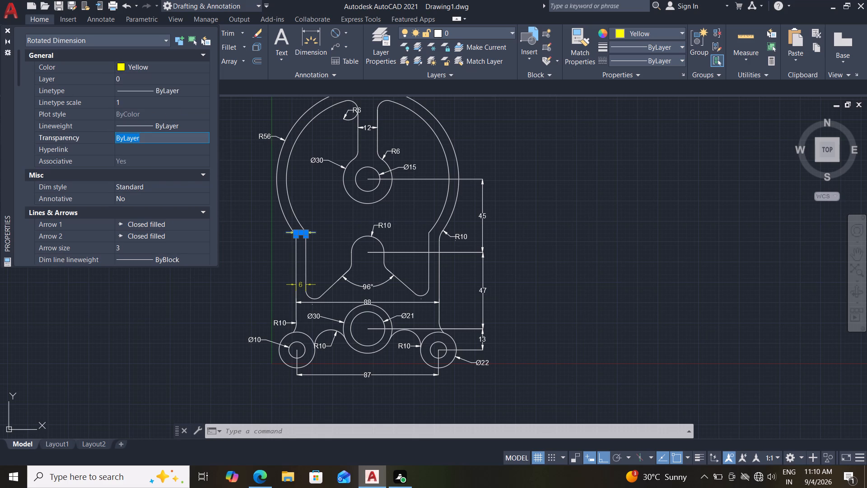
{"action": "type", "text": "30"}
{"action": "key", "text": "Return"}
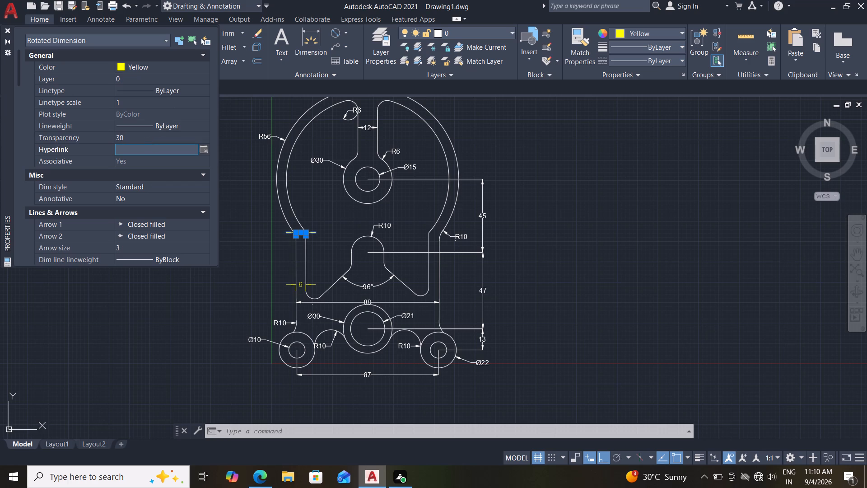
{"action": "left_click", "coordinate": [9, 26]}
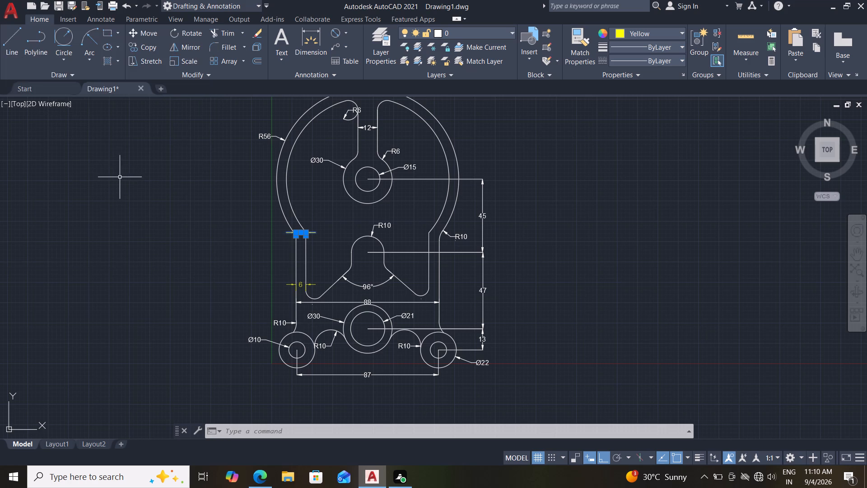
{"action": "key", "text": "Escape"}
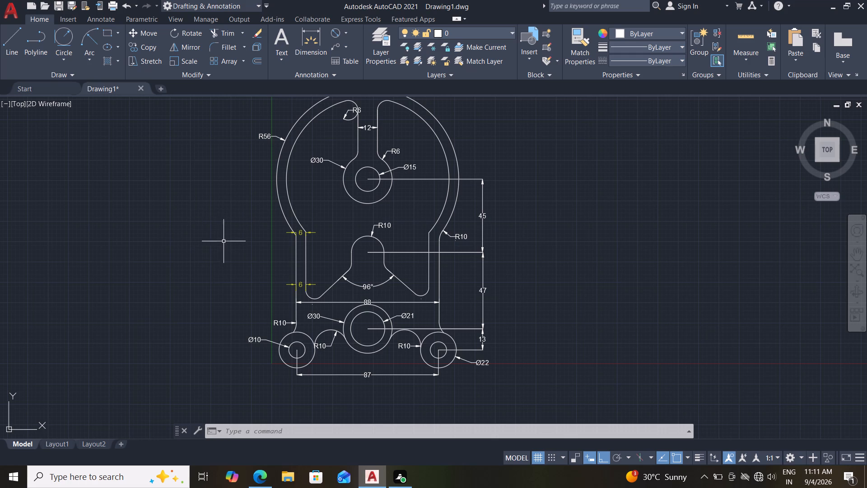
Set the large outer arc's R56 dimension to colour Yellow and transparency 30 in its properties.
{"action": "left_click", "coordinate": [263, 136]}
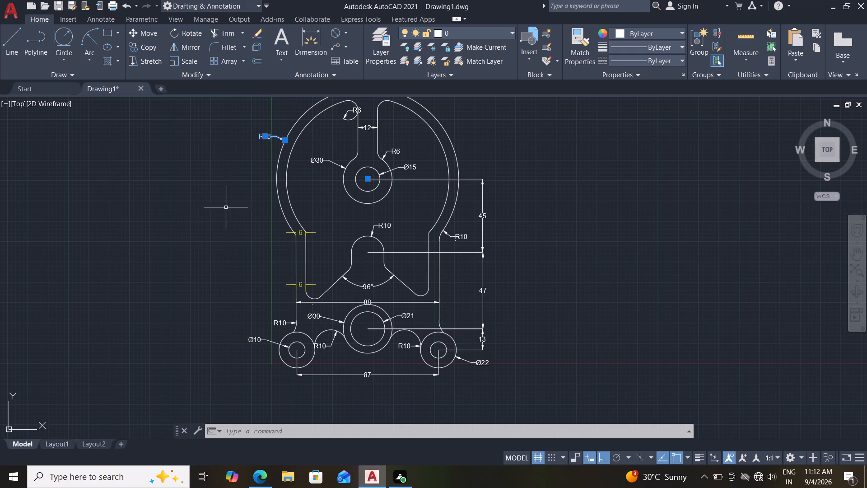
{"action": "key", "text": "p"}
{"action": "key", "text": "r"}
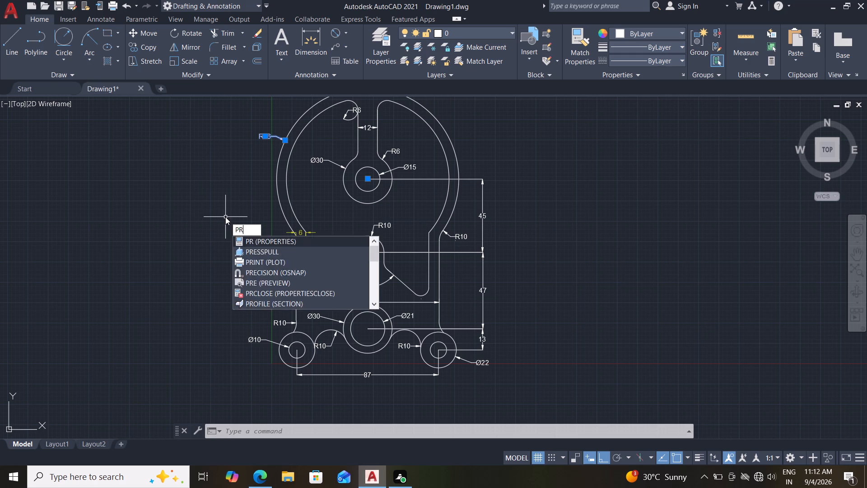
{"action": "key", "text": "Return"}
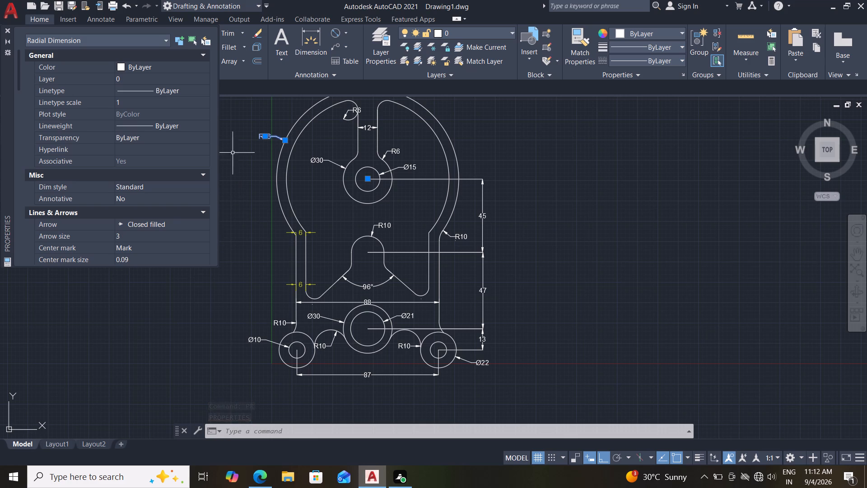
{"action": "left_click", "coordinate": [158, 67]}
{"action": "left_click", "coordinate": [158, 67]}
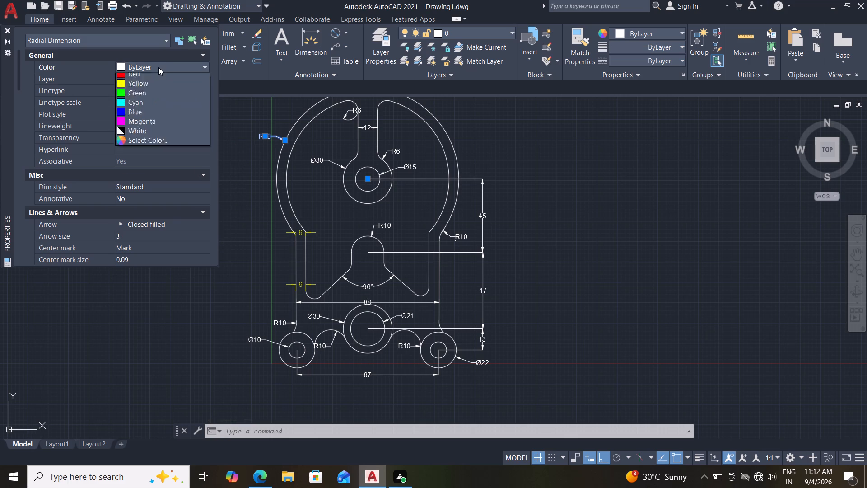
{"action": "left_click", "coordinate": [146, 103]}
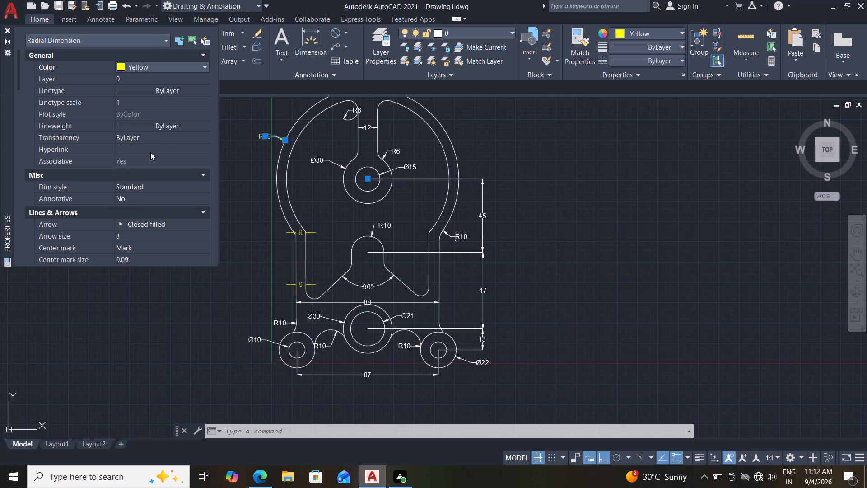
{"action": "left_click", "coordinate": [154, 139]}
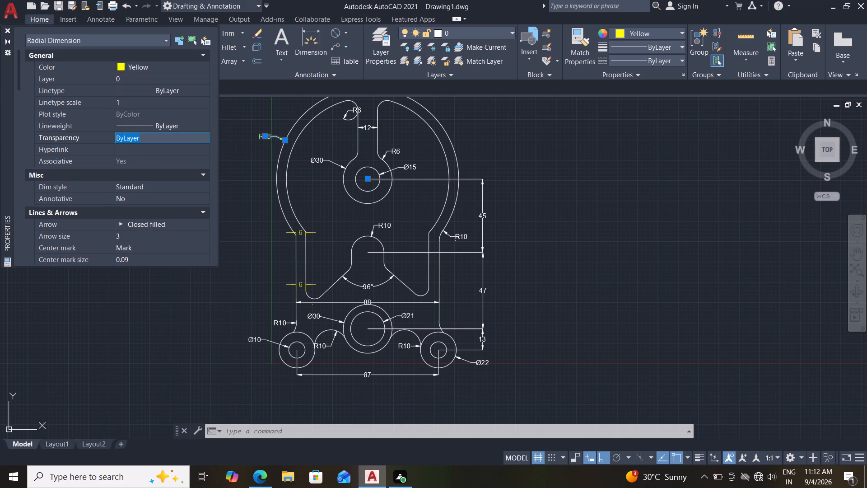
{"action": "type", "text": "30"}
{"action": "key", "text": "Return"}
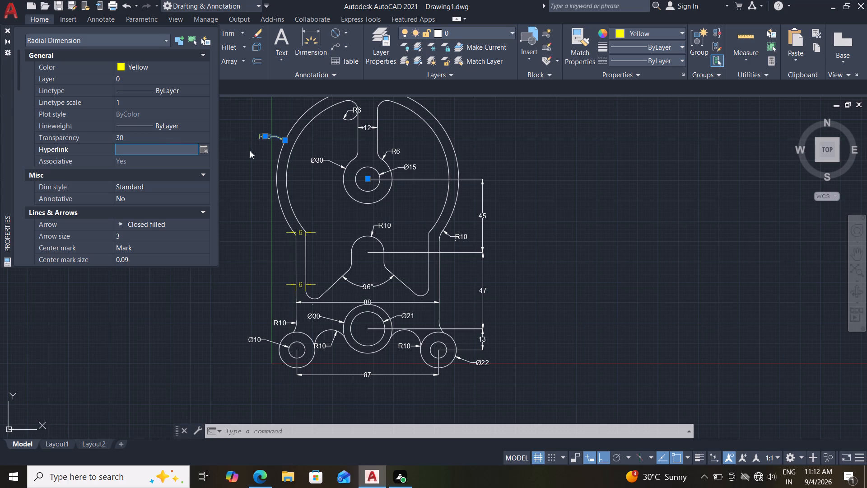
{"action": "key", "text": "Escape"}
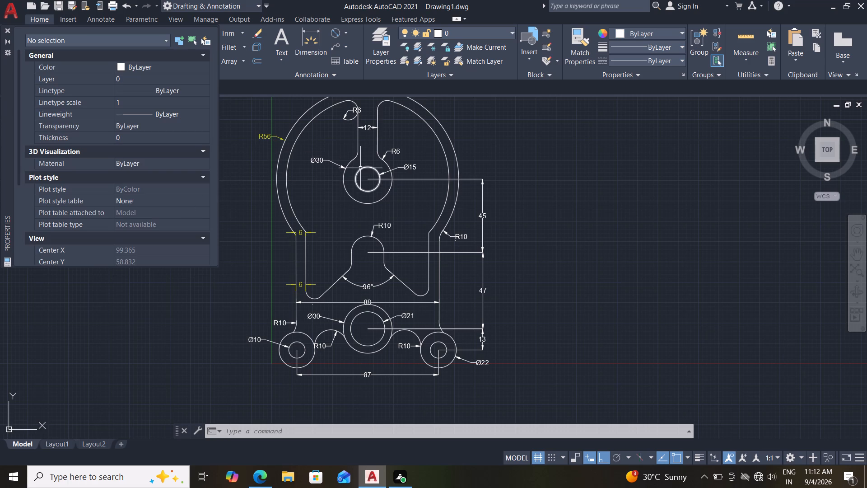
Set the R10 dimension of the fillet above the lower left circle pair to colour Yellow and transparency 30.
{"action": "scroll", "coordinate": [316, 203], "scroll_direction": "up", "scroll_amount": 1}
{"action": "middle_click_drag", "start_coordinate": [316, 203], "coordinate": [312, 208]}
{"action": "scroll", "coordinate": [312, 202], "scroll_direction": "down", "scroll_amount": 1}
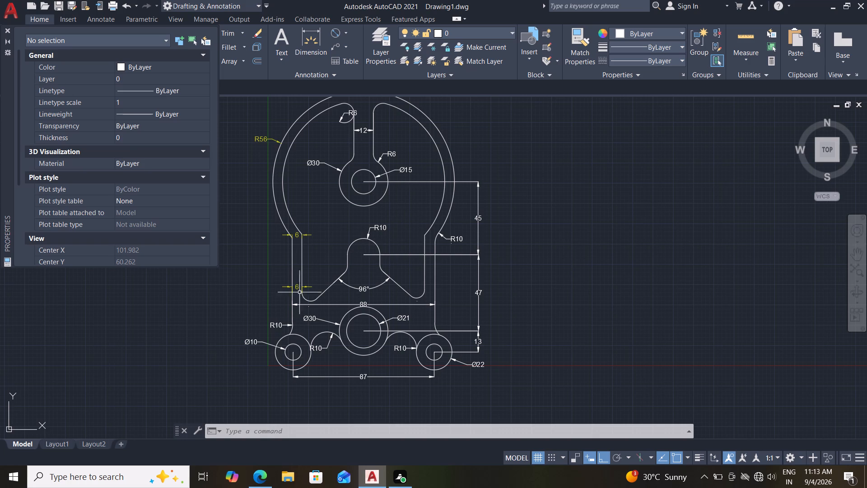
{"action": "left_click", "coordinate": [279, 325]}
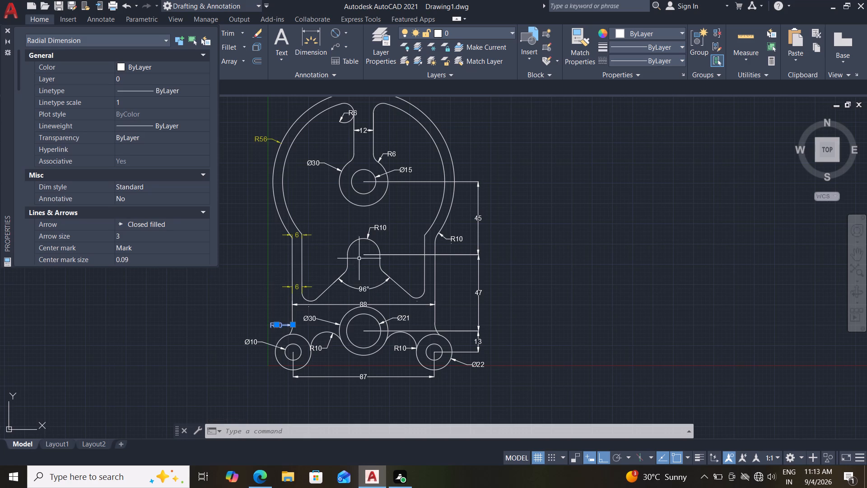
{"action": "left_click", "coordinate": [147, 60]}
{"action": "left_click", "coordinate": [149, 70]}
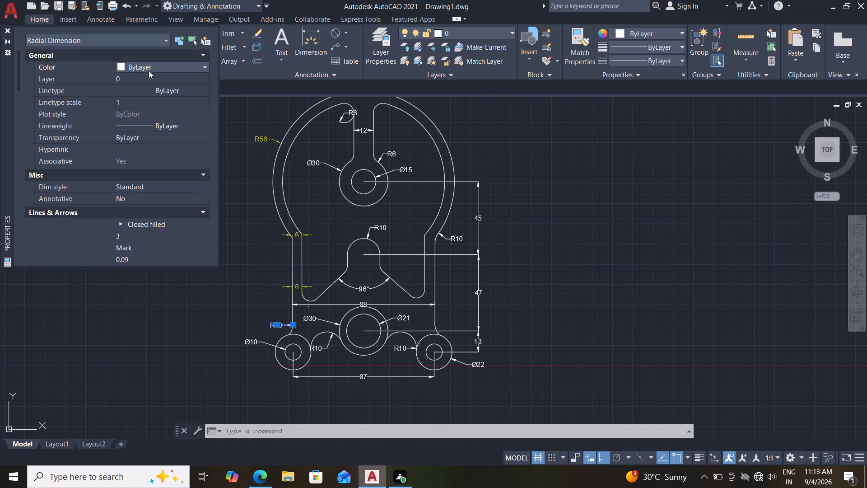
{"action": "left_click", "coordinate": [152, 70]}
{"action": "left_click", "coordinate": [157, 106]}
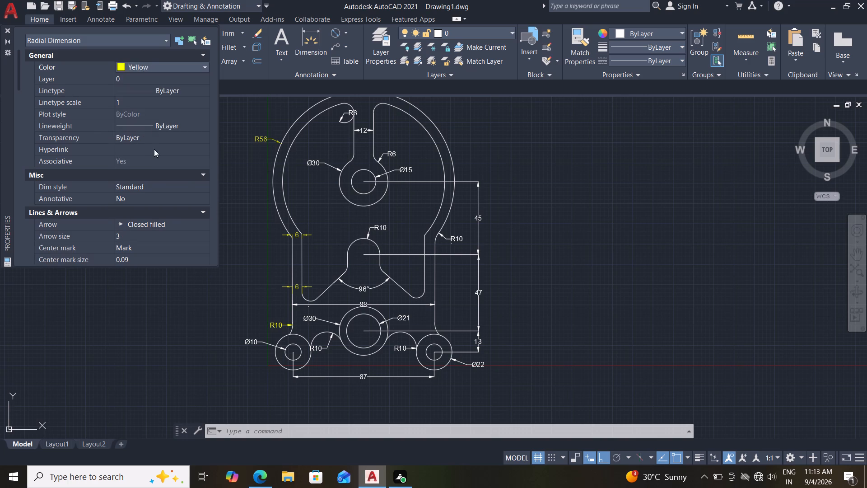
{"action": "left_click", "coordinate": [166, 136]}
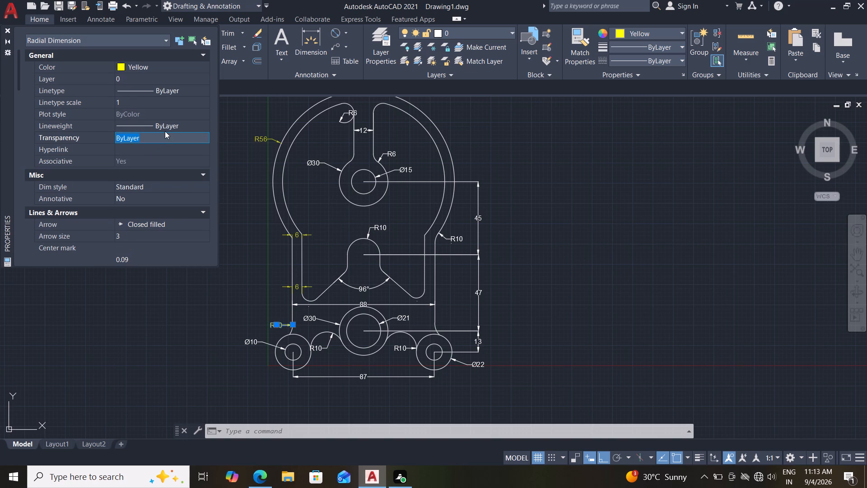
{"action": "type", "text": "30"}
{"action": "key", "text": "Return"}
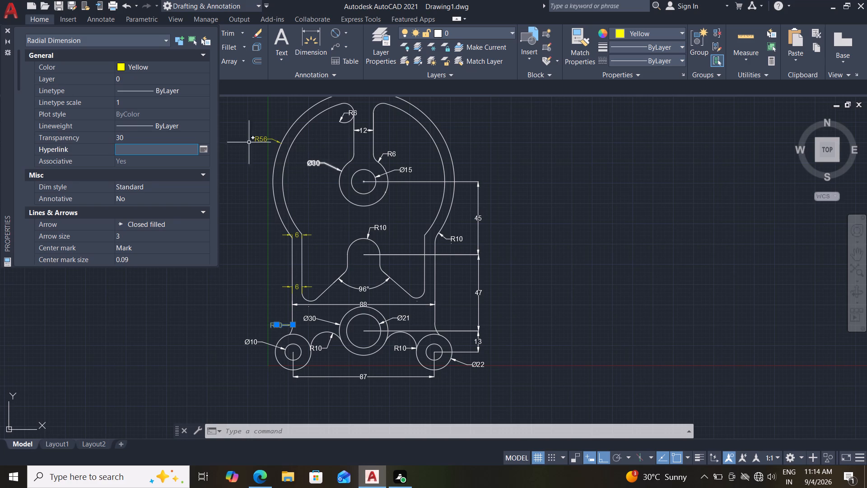
{"action": "middle_click_drag", "start_coordinate": [242, 125], "coordinate": [242, 152]}
{"action": "key", "text": "Escape"}
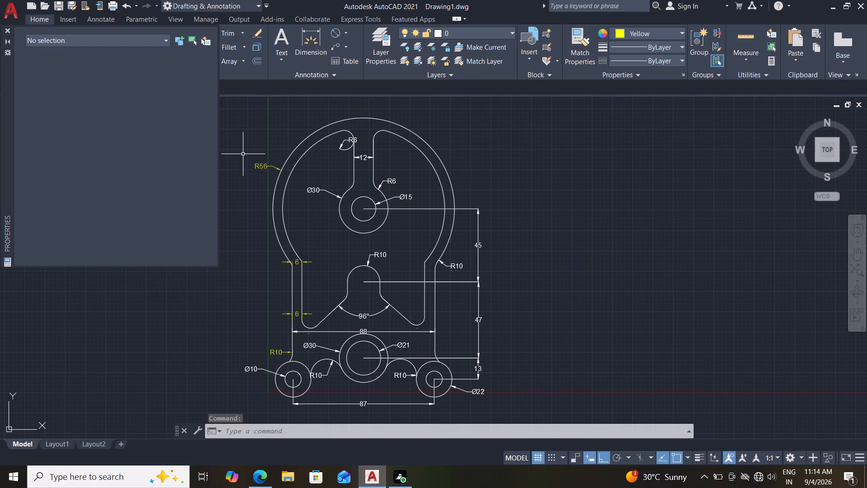
Set the R6 dimension at the upper left corner of the 12 mm slot to colour Yellow and transparency 30.
{"action": "left_click", "coordinate": [341, 146]}
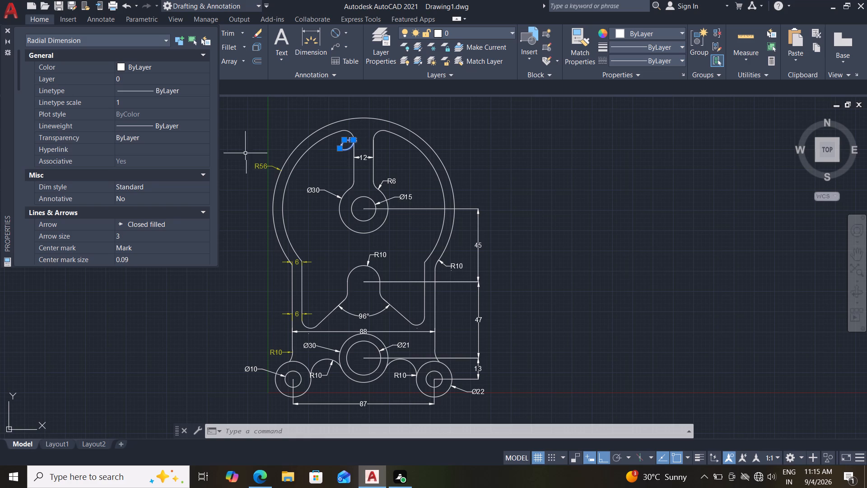
{"action": "left_click", "coordinate": [178, 70]}
{"action": "left_click", "coordinate": [178, 70]}
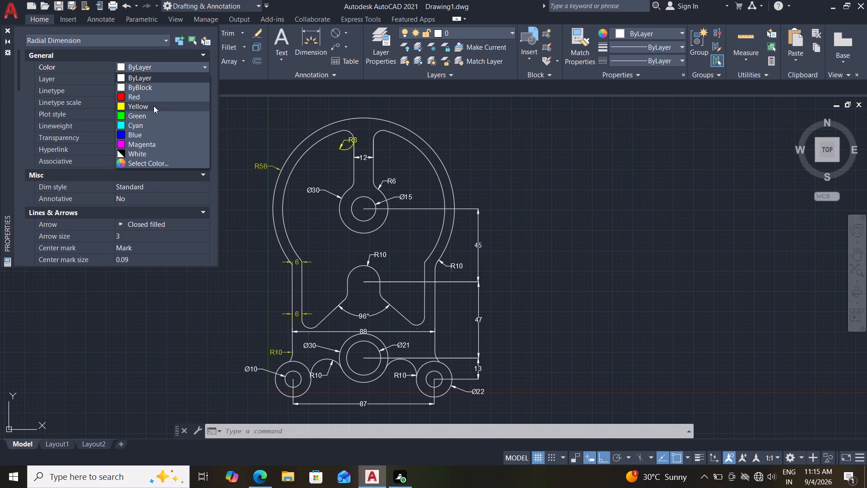
{"action": "left_click", "coordinate": [154, 106]}
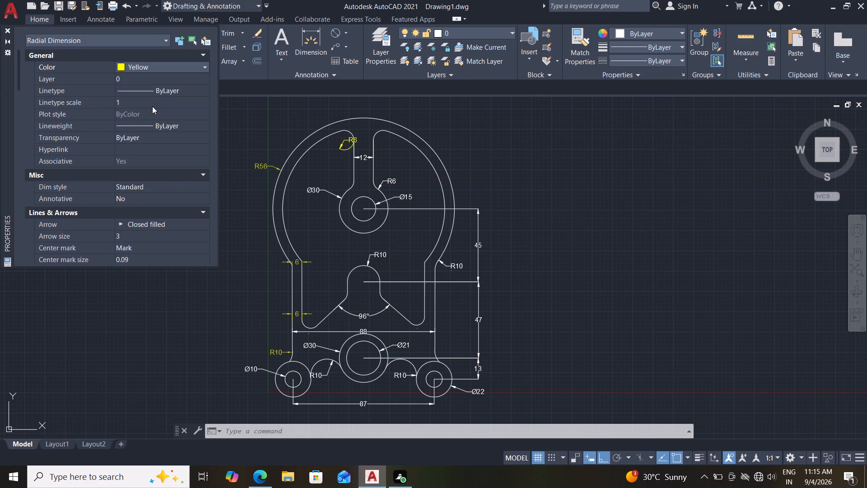
{"action": "left_click", "coordinate": [150, 136]}
{"action": "type", "text": "30"}
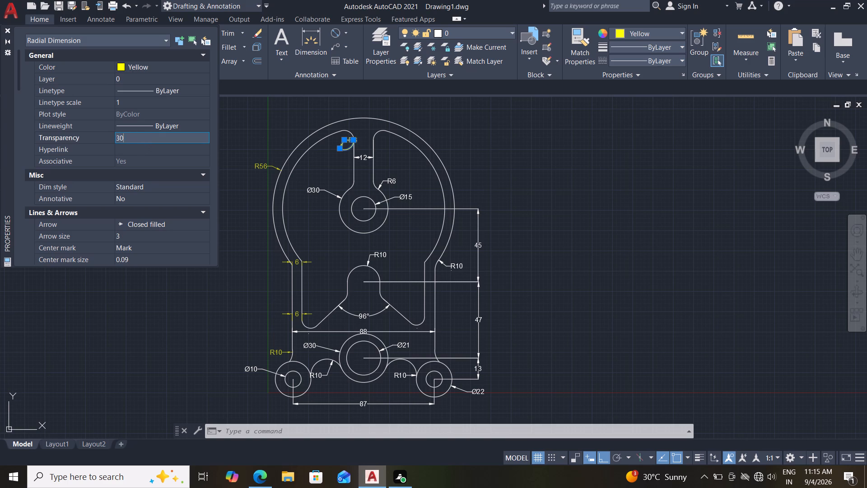
{"action": "key", "text": "Return"}
{"action": "key", "text": "Escape"}
{"action": "key", "text": "Escape"}
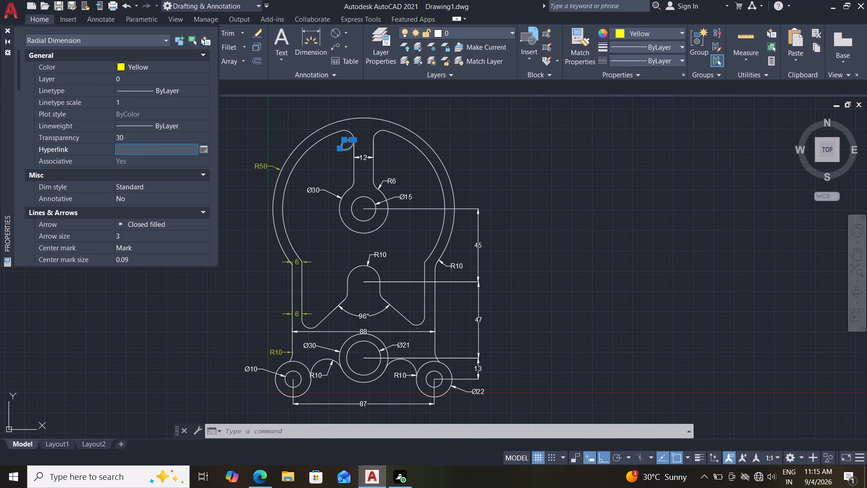
{"action": "key", "text": "Escape"}
{"action": "left_click", "coordinate": [7, 28]}
{"action": "key", "text": "Escape"}
{"action": "key", "text": "Escape"}
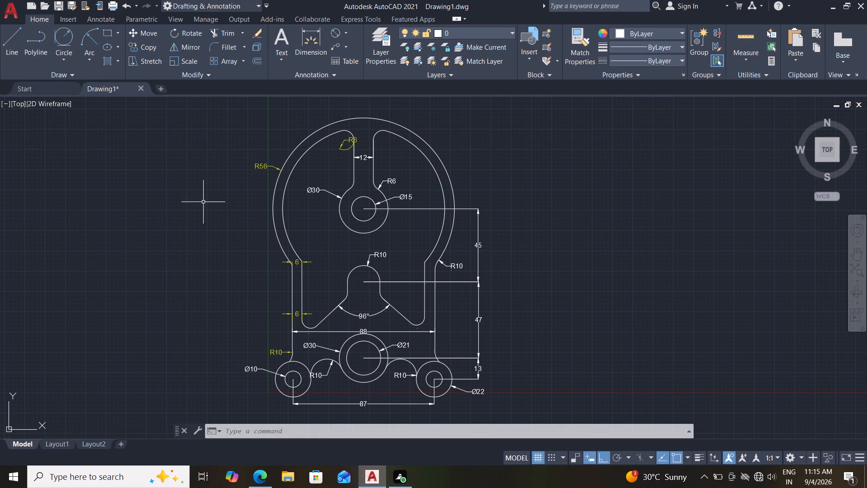
Set the upper circle pair's Ø30 dimension to colour Yellow and transparency 30 in its properties.
{"action": "middle_click_drag", "start_coordinate": [203, 202], "coordinate": [198, 184]}
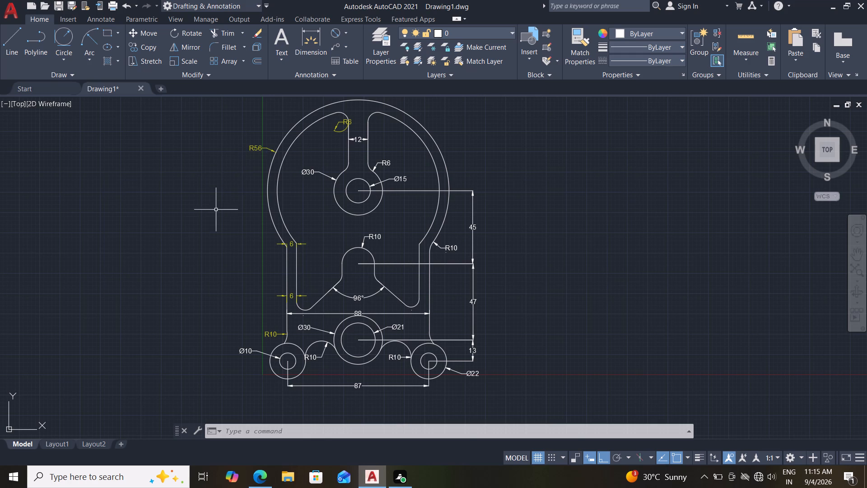
{"action": "left_click", "coordinate": [303, 170]}
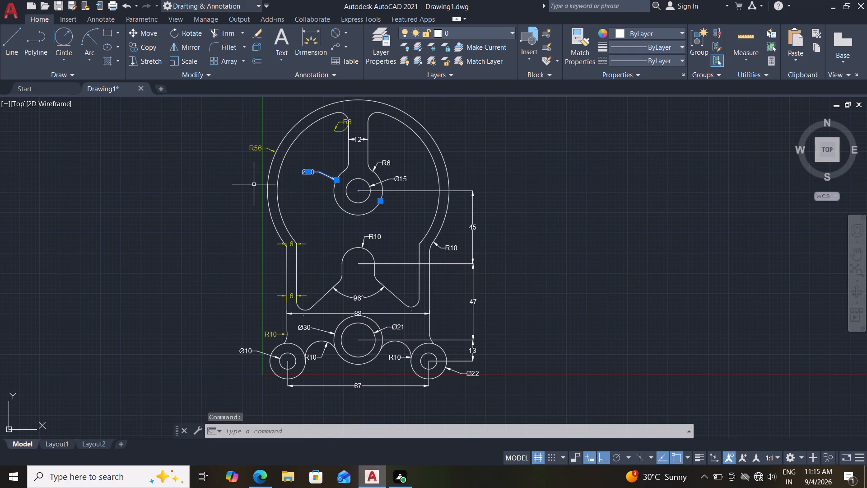
{"action": "key", "text": "p"}
{"action": "key", "text": "r"}
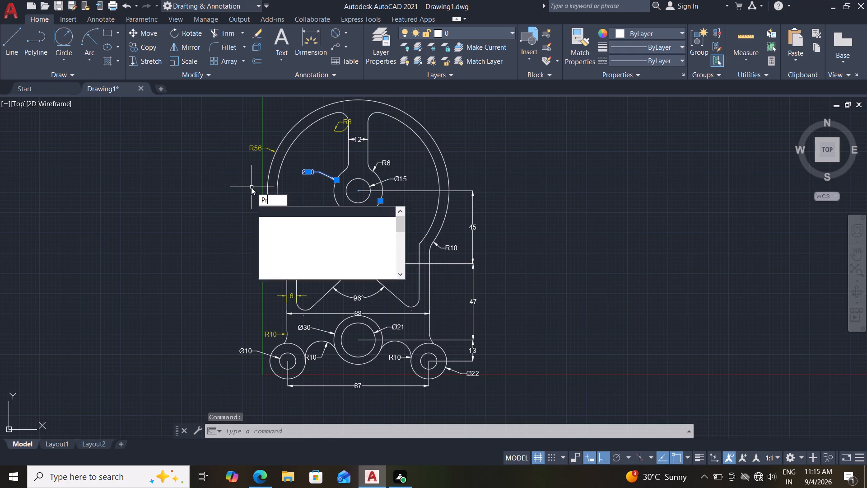
{"action": "key", "text": "Return"}
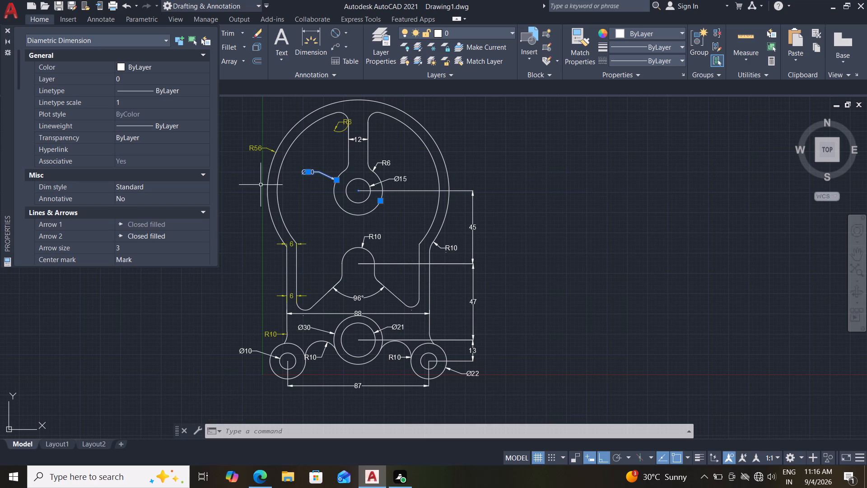
{"action": "left_click", "coordinate": [175, 65]}
{"action": "left_click", "coordinate": [175, 65]}
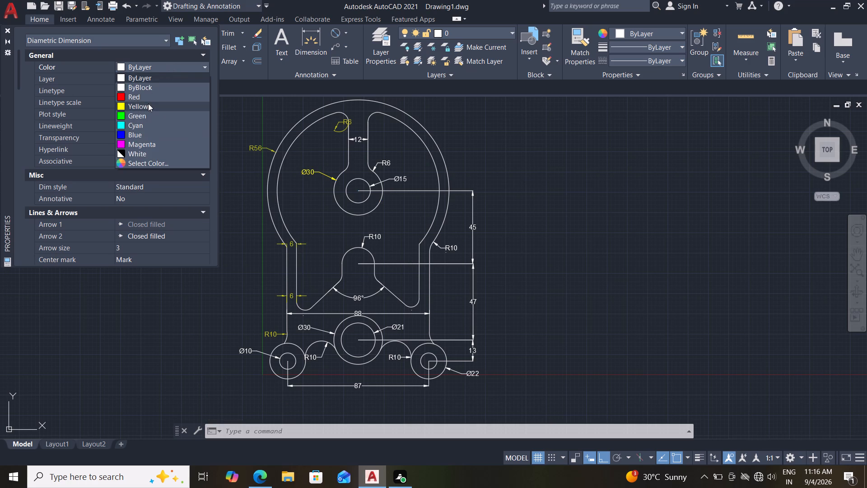
{"action": "left_click", "coordinate": [148, 103]}
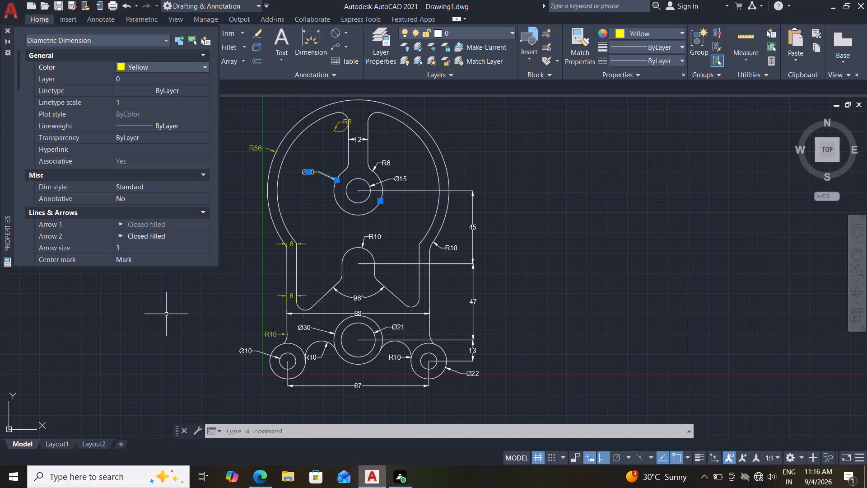
{"action": "left_click", "coordinate": [153, 139]}
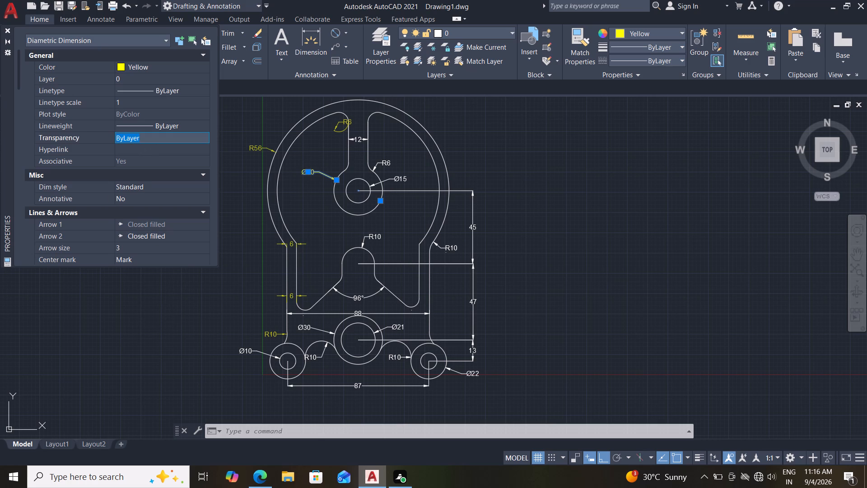
{"action": "type", "text": "30"}
{"action": "key", "text": "Return"}
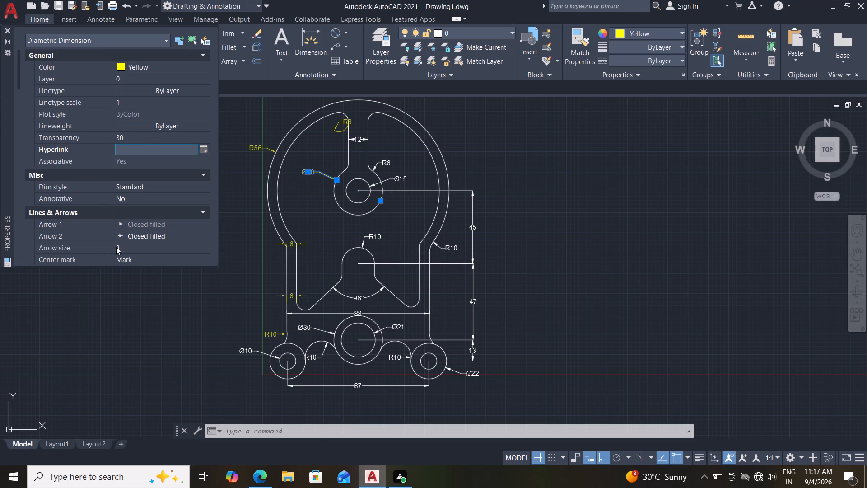
{"action": "key", "text": "Escape"}
{"action": "key", "text": "Escape"}
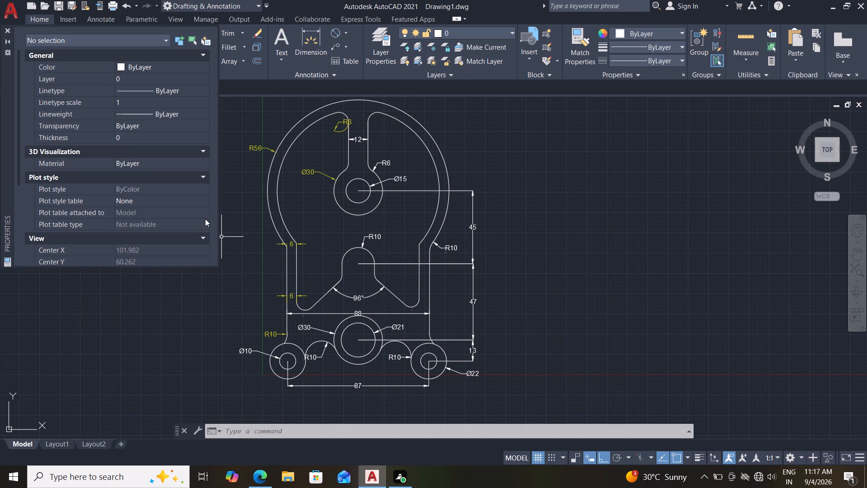
Set the 12 mm slot width dimension's colour to Yellow and its transparency to 30, and close the properties.
{"action": "left_click", "coordinate": [362, 137]}
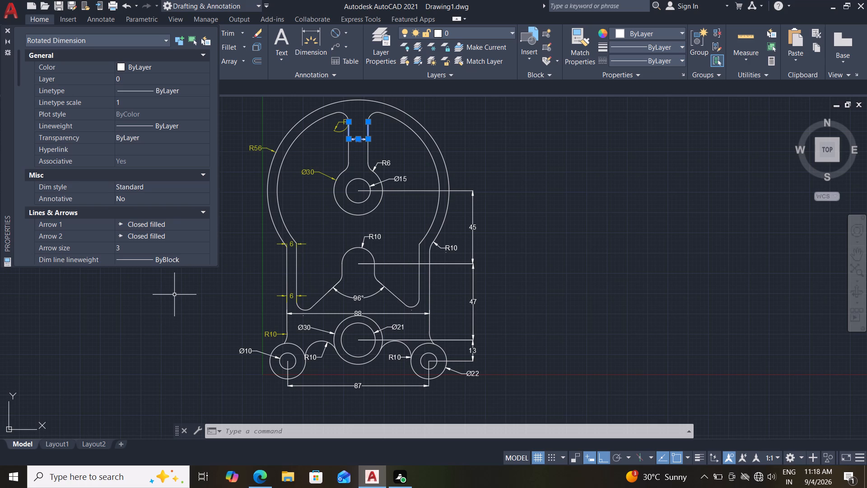
{"action": "left_click", "coordinate": [161, 69]}
{"action": "left_click", "coordinate": [161, 69]}
{"action": "left_click", "coordinate": [148, 104]}
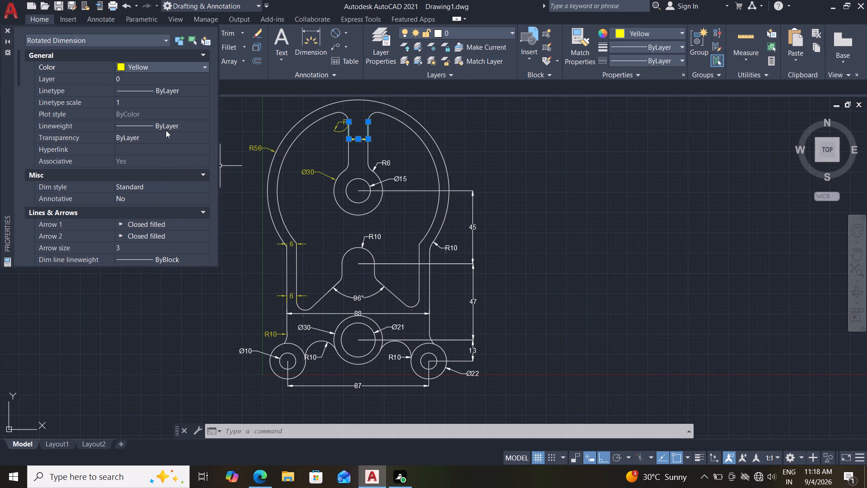
{"action": "left_click", "coordinate": [153, 137]}
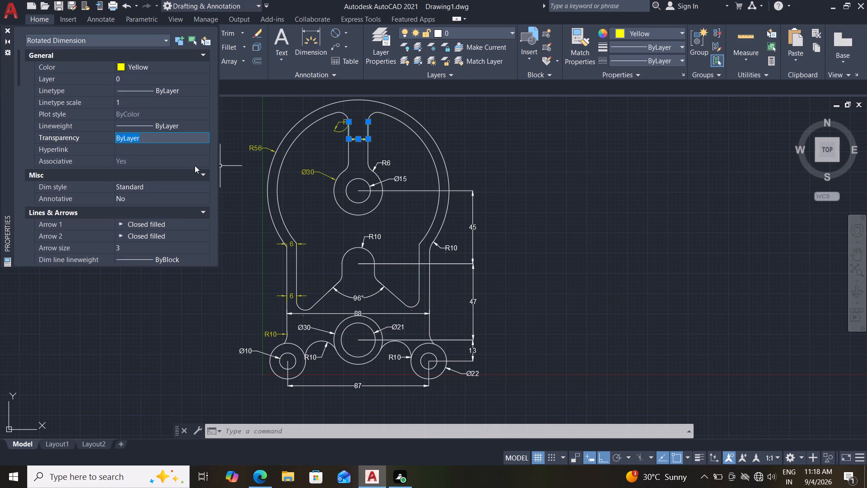
{"action": "type", "text": "30"}
{"action": "key", "text": "Return"}
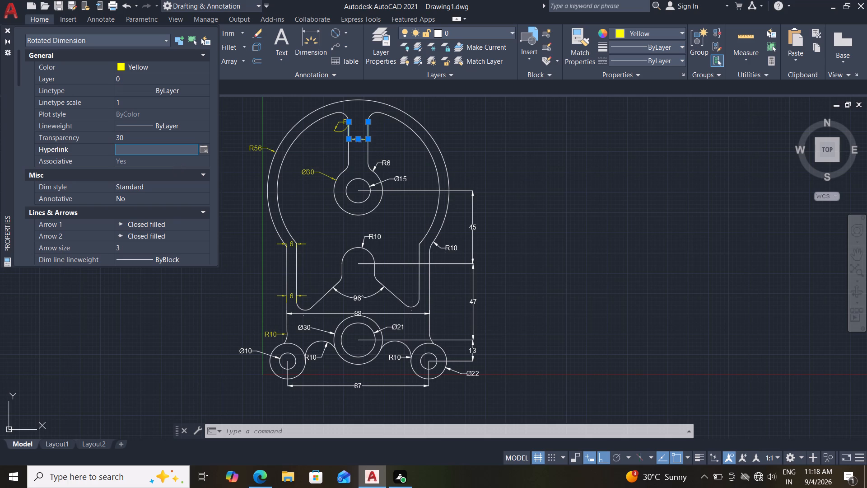
{"action": "key", "text": "Escape"}
{"action": "key", "text": "Escape"}
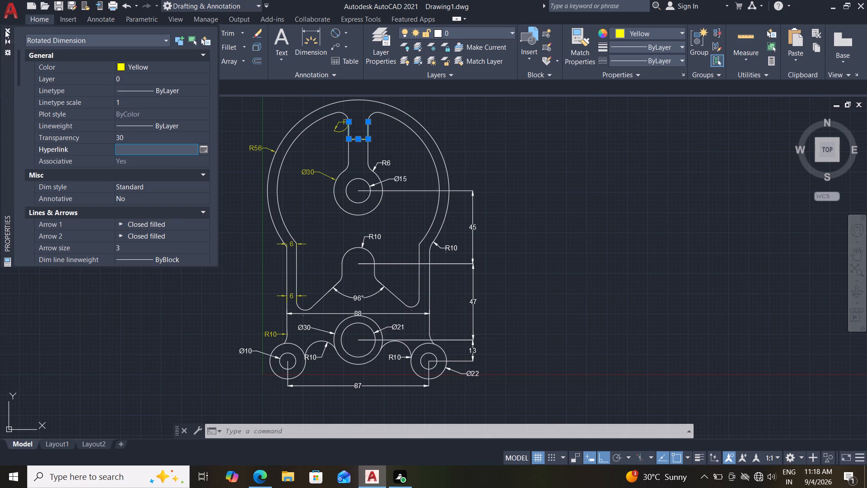
{"action": "left_click", "coordinate": [5, 30]}
{"action": "key", "text": "Escape"}
{"action": "key", "text": "Escape"}
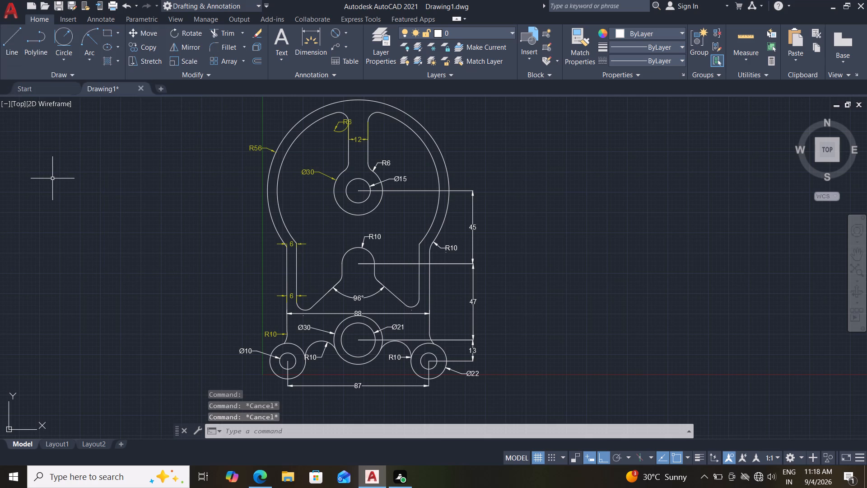
{"action": "key", "text": "Escape"}
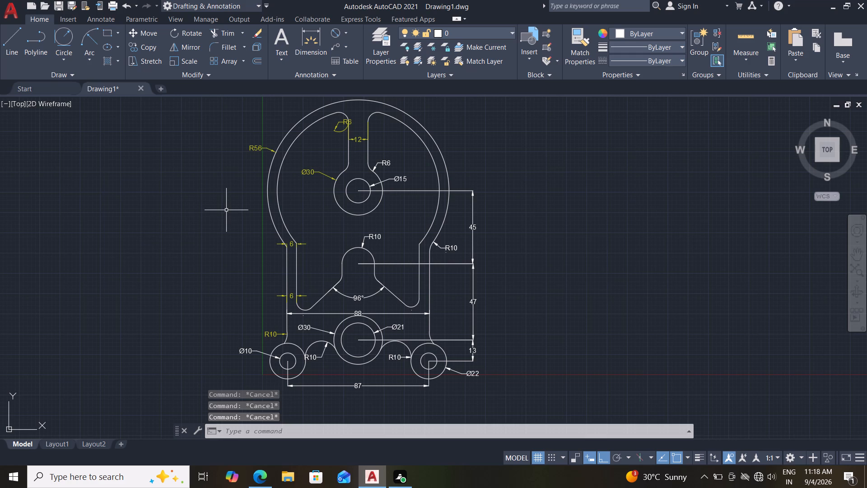
Set the R6 dimension where the 12 mm slot meets the upper Ø30 circle to colour Yellow and transparency 30.
{"action": "middle_click_drag", "start_coordinate": [226, 210], "coordinate": [186, 216]}
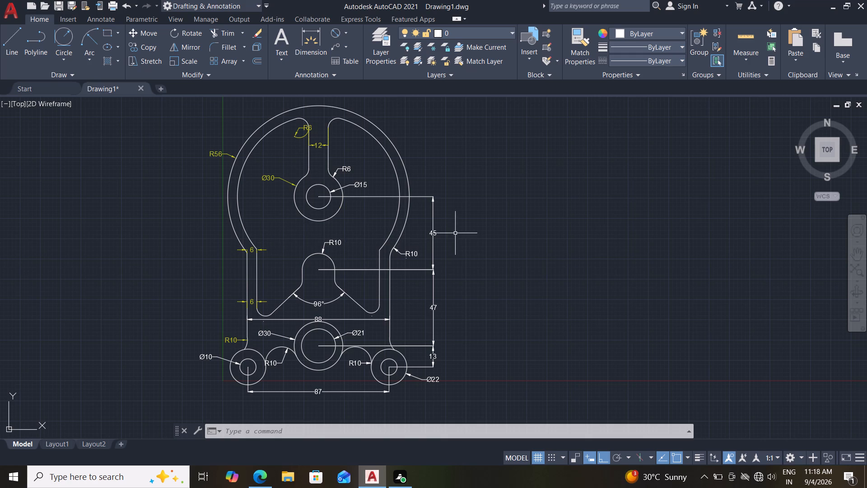
{"action": "left_click", "coordinate": [345, 171]}
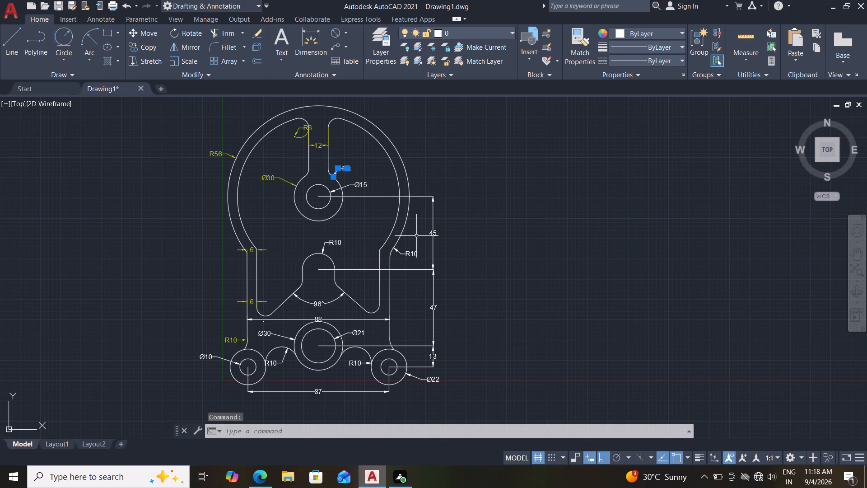
{"action": "key", "text": "p"}
{"action": "key", "text": "r"}
{"action": "key", "text": "Return"}
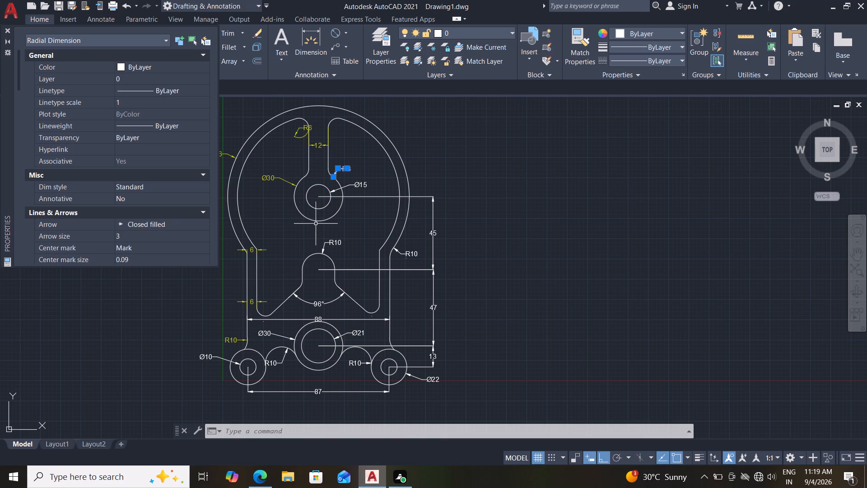
{"action": "left_click", "coordinate": [152, 62]}
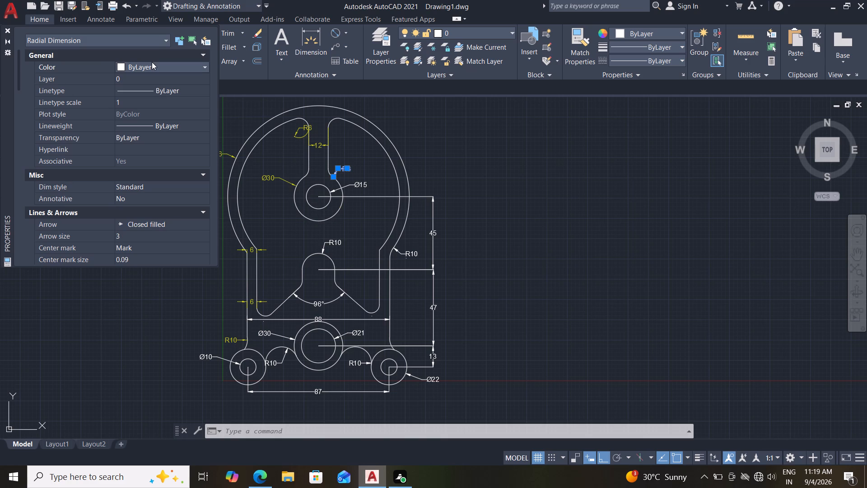
{"action": "left_click", "coordinate": [155, 66]}
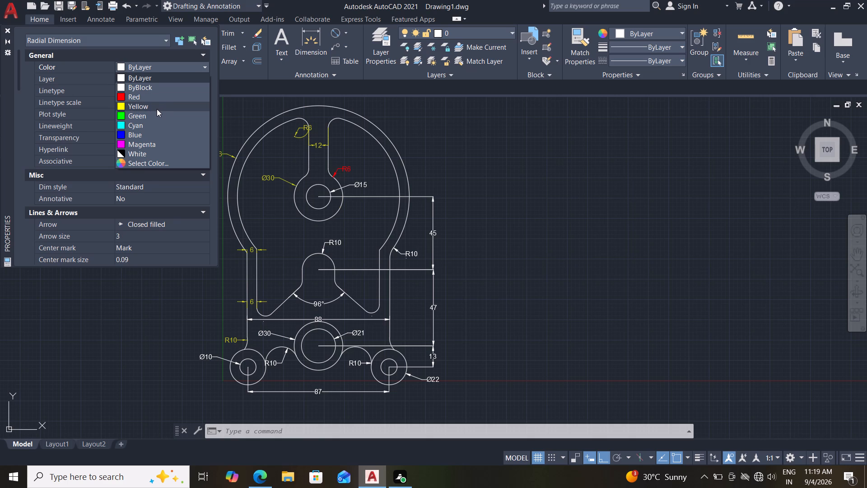
{"action": "left_click", "coordinate": [157, 110]}
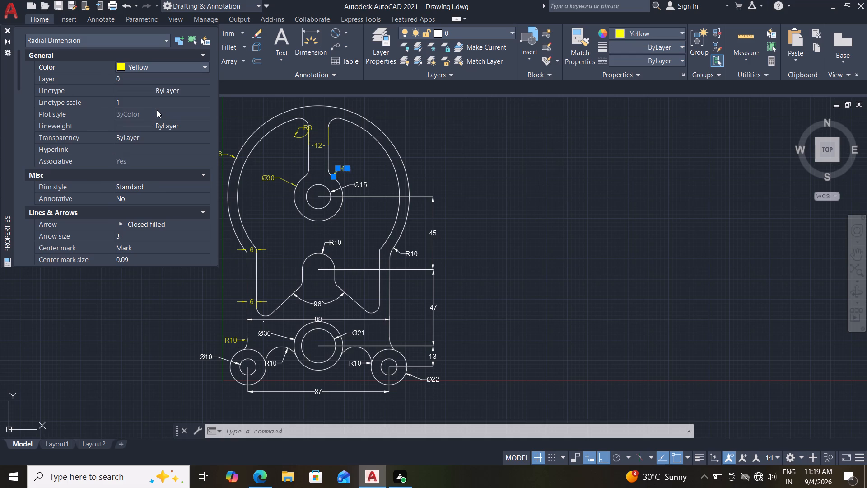
{"action": "left_click", "coordinate": [153, 132]}
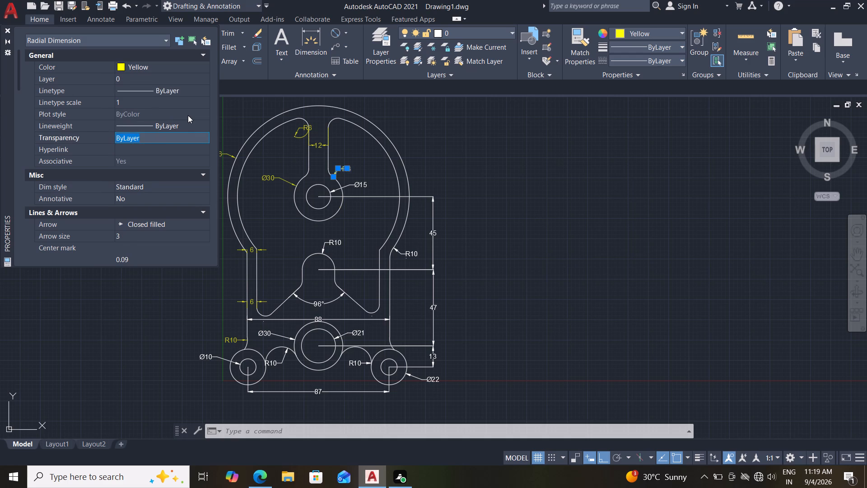
{"action": "type", "text": "30"}
{"action": "key", "text": "Return"}
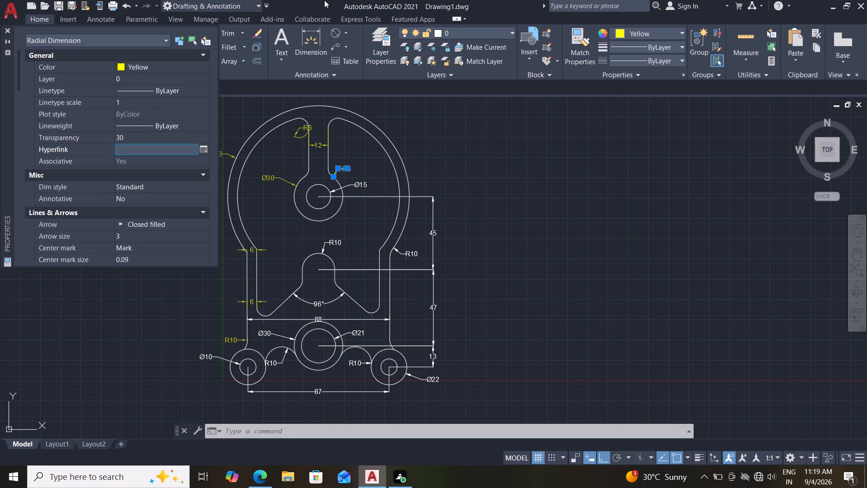
{"action": "key", "text": "Escape"}
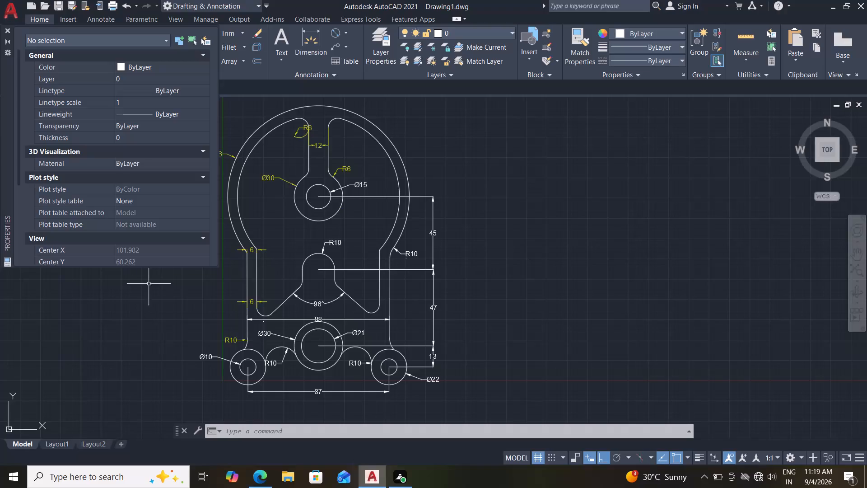
Set the upper inner circle's Ø15 dimension to colour Yellow and transparency 30, and close the properties.
{"action": "middle_click", "coordinate": [271, 255]}
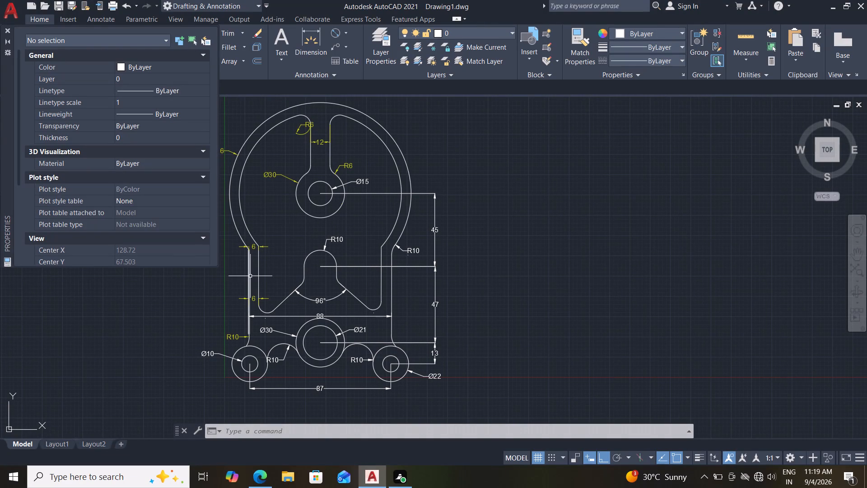
{"action": "middle_click_drag", "start_coordinate": [280, 250], "coordinate": [290, 239]}
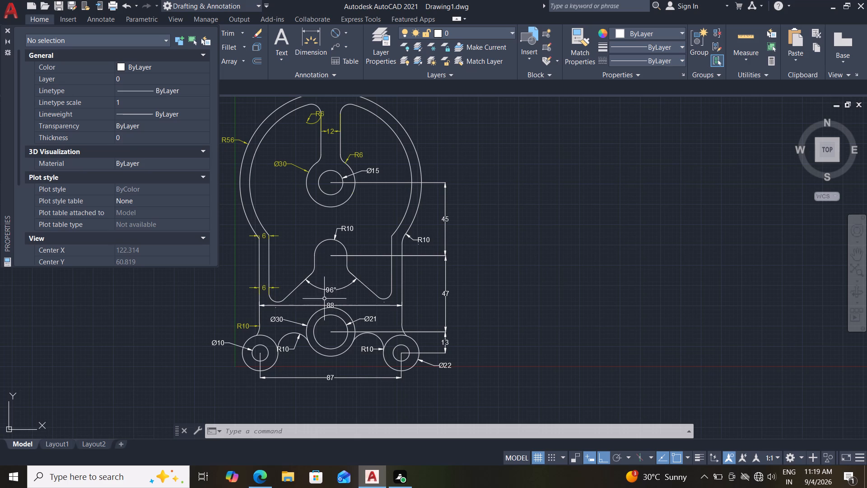
{"action": "left_click", "coordinate": [377, 170]}
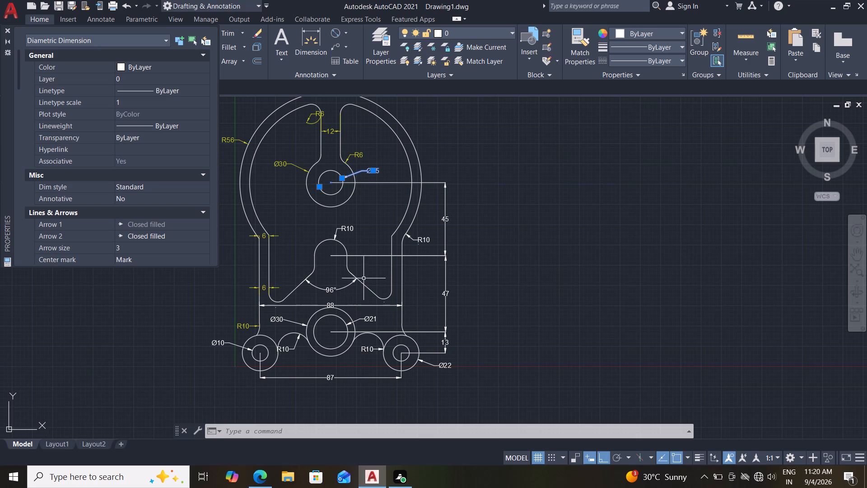
{"action": "left_click", "coordinate": [160, 72]}
{"action": "left_click", "coordinate": [169, 68]}
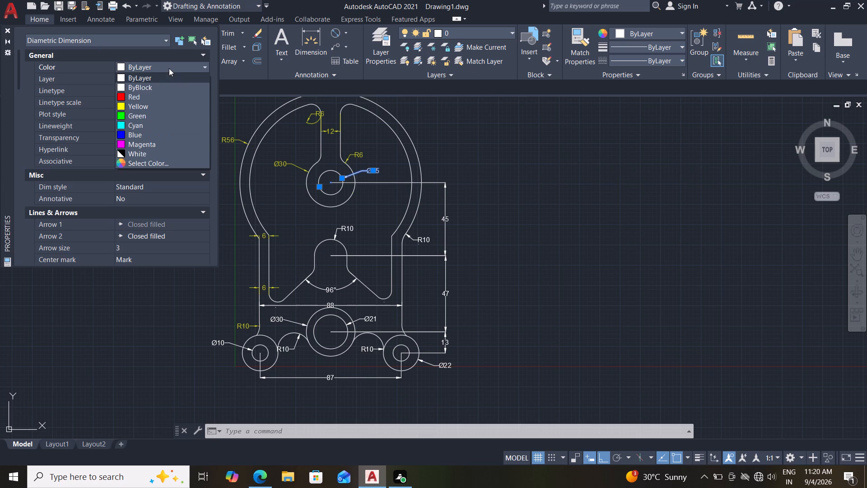
{"action": "left_click", "coordinate": [145, 109]}
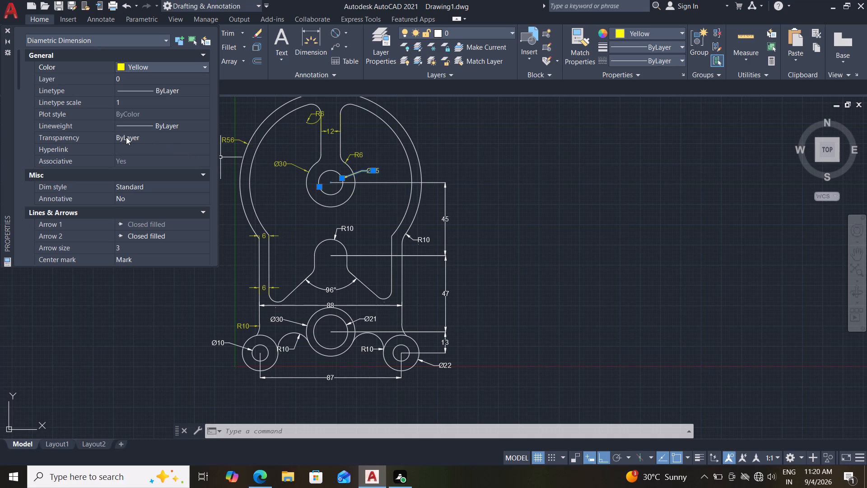
{"action": "left_click", "coordinate": [140, 137]}
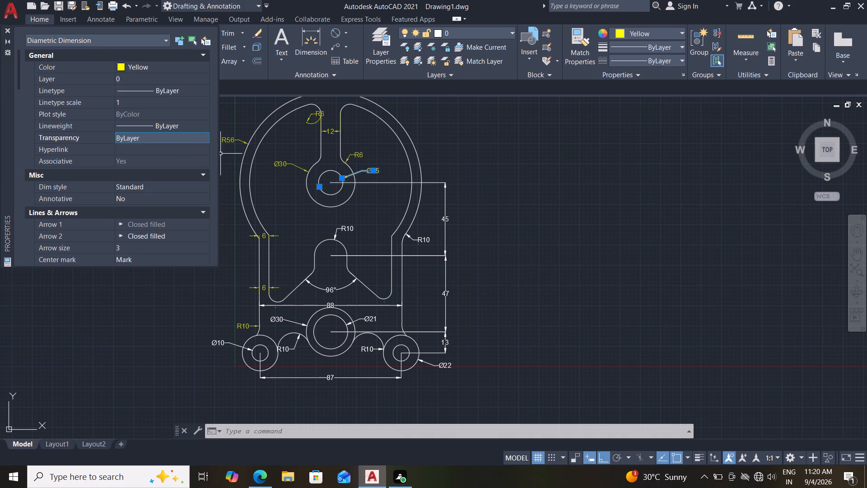
{"action": "type", "text": "30"}
{"action": "key", "text": "Return"}
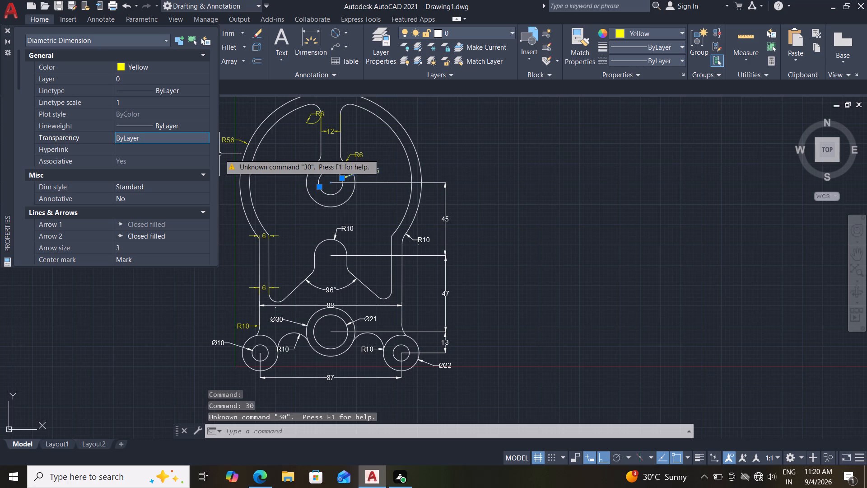
{"action": "left_click", "coordinate": [144, 136]}
{"action": "left_click_drag", "start_coordinate": [145, 137], "coordinate": [68, 153]}
{"action": "type", "text": "30"}
{"action": "key", "text": "Return"}
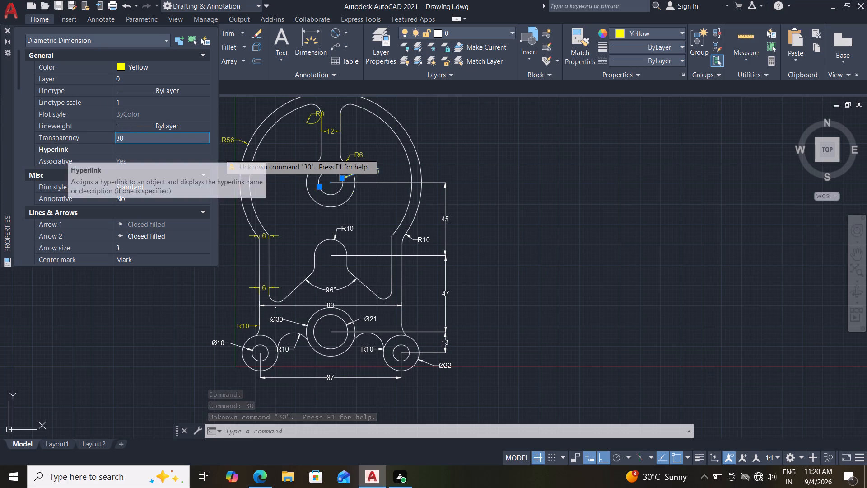
{"action": "left_click", "coordinate": [8, 29]}
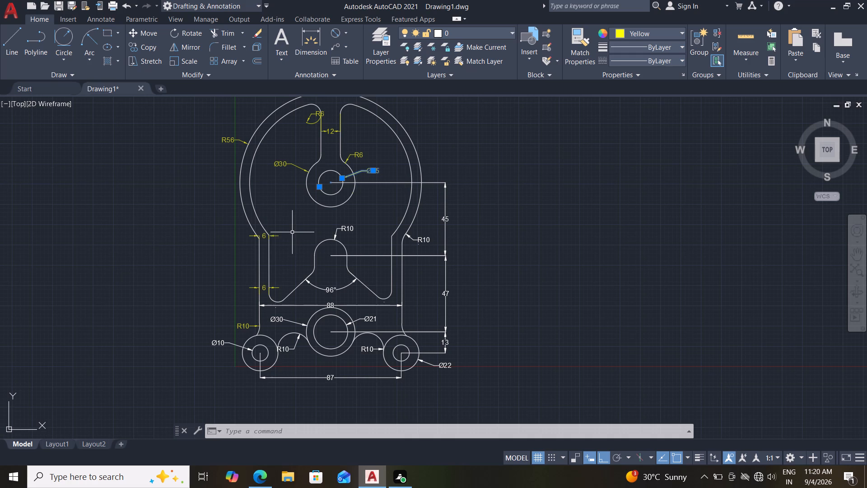
Set the colour of the R10 dimension on the 96° slotted feature's rounded top to Yellow in its properties.
{"action": "key", "text": "Escape"}
{"action": "left_click", "coordinate": [345, 227]}
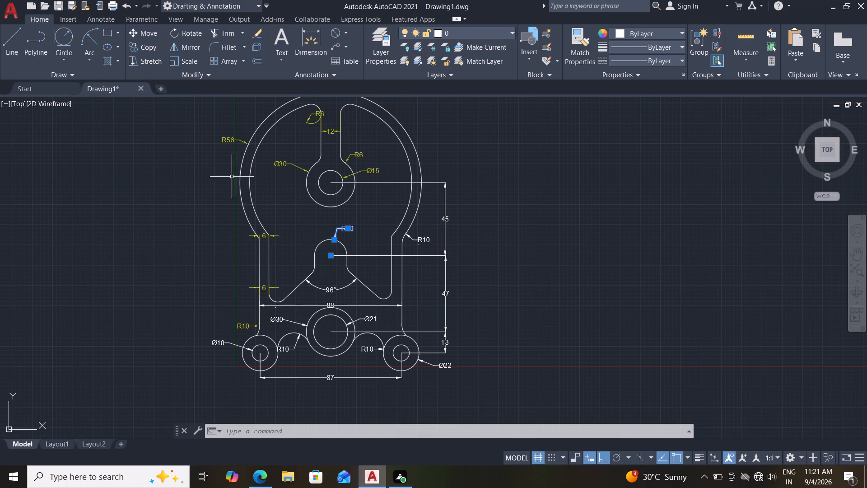
{"action": "key", "text": "p"}
{"action": "key", "text": "r"}
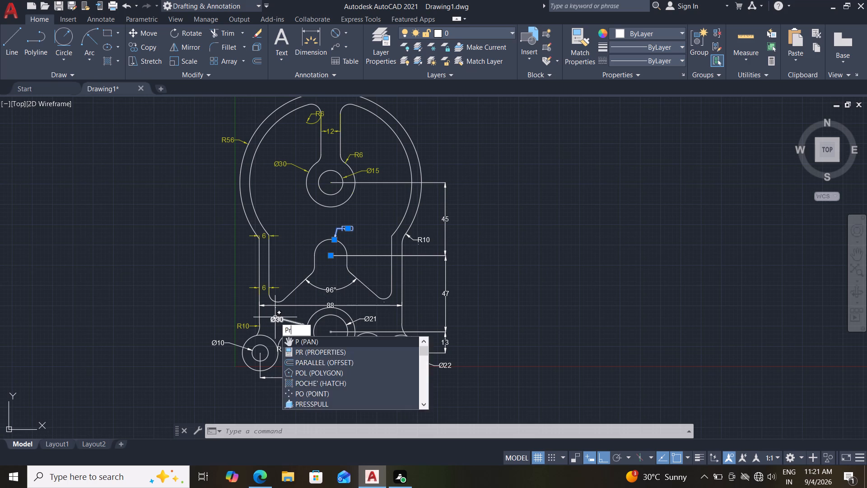
{"action": "key", "text": "Return"}
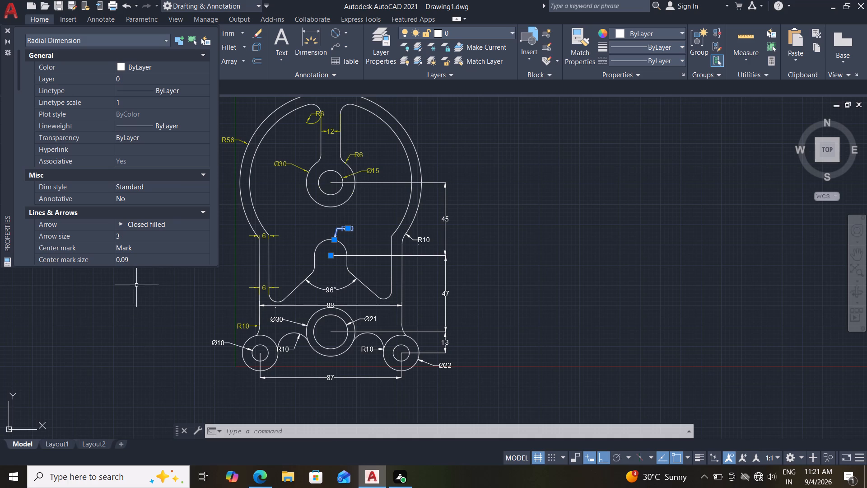
{"action": "left_click", "coordinate": [137, 69]}
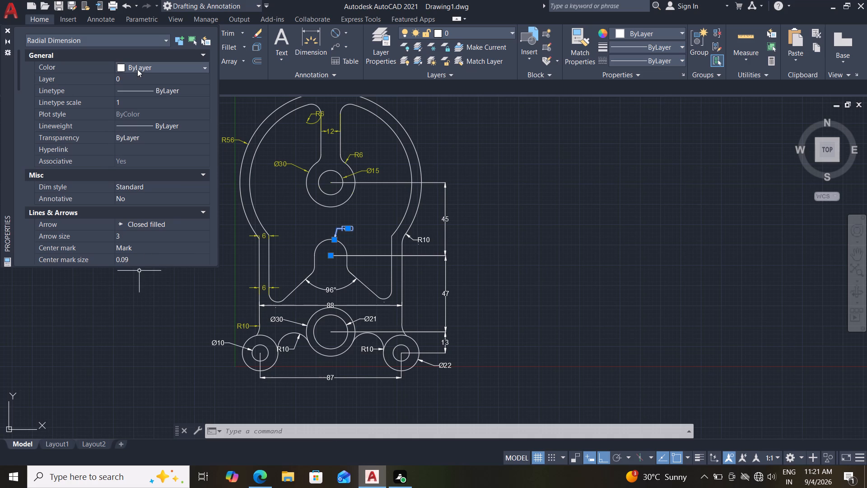
{"action": "left_click", "coordinate": [137, 69]}
{"action": "left_click", "coordinate": [141, 109]}
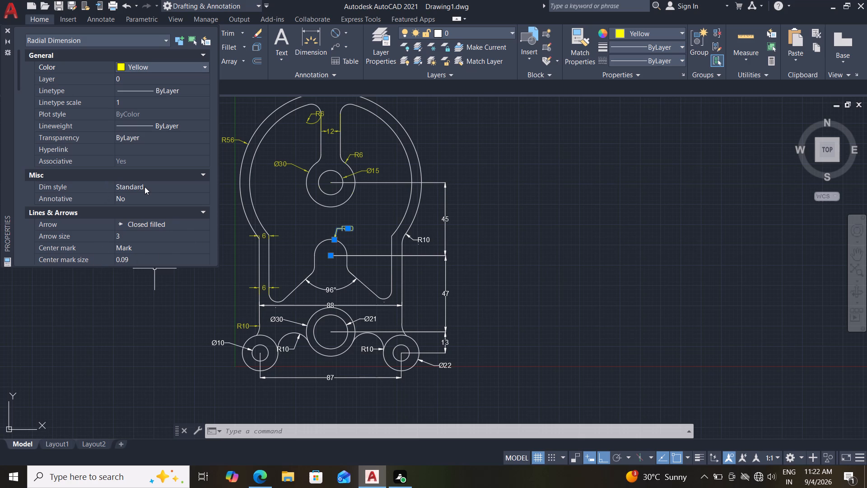
{"action": "key", "text": "Escape"}
{"action": "key", "text": "Escape"}
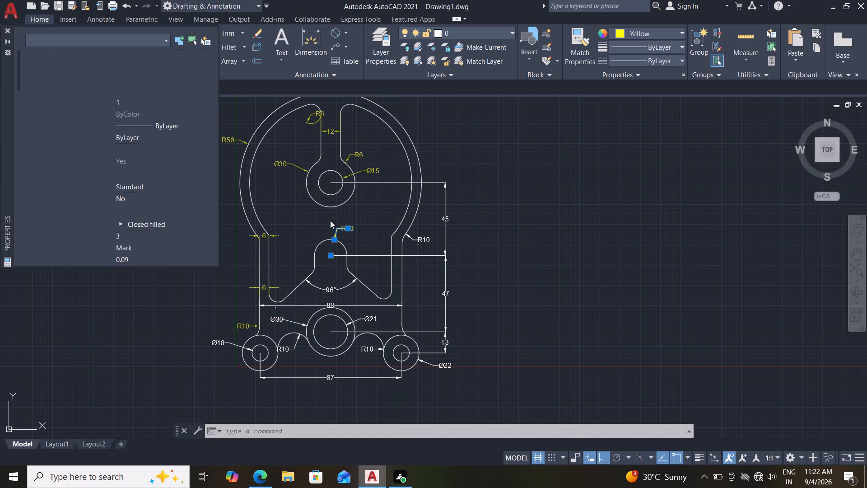
{"action": "key", "text": "Escape"}
Set the colour of the vertical 45 mm dimension between the upper circles and the slotted feature's centre to Yellow.
{"action": "left_click", "coordinate": [450, 221]}
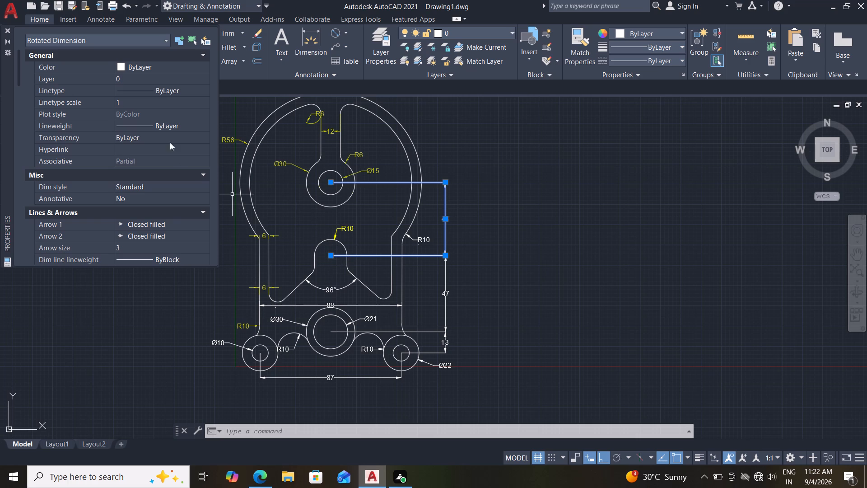
{"action": "left_click", "coordinate": [165, 60]}
{"action": "left_click", "coordinate": [166, 67]}
{"action": "left_click", "coordinate": [166, 67]}
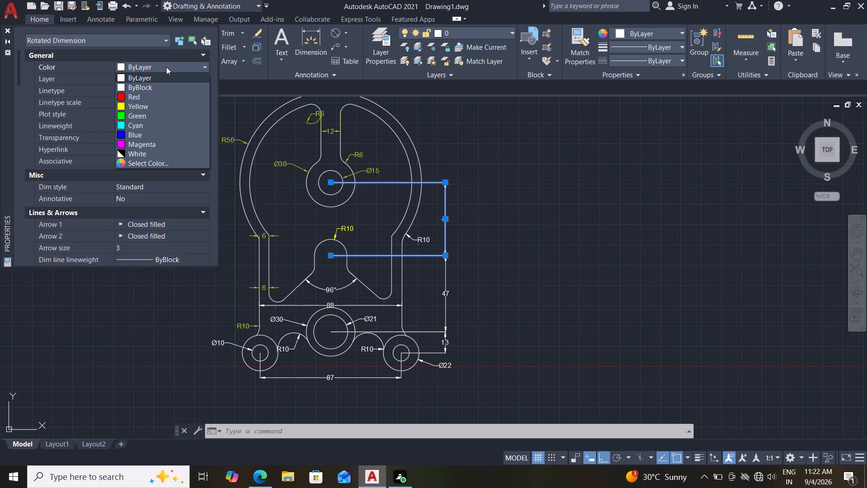
{"action": "left_click", "coordinate": [150, 108]}
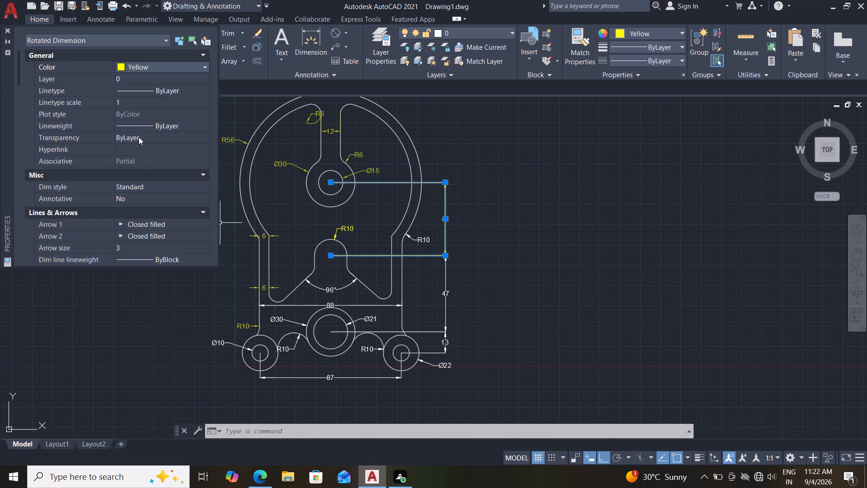
{"action": "key", "text": "Escape"}
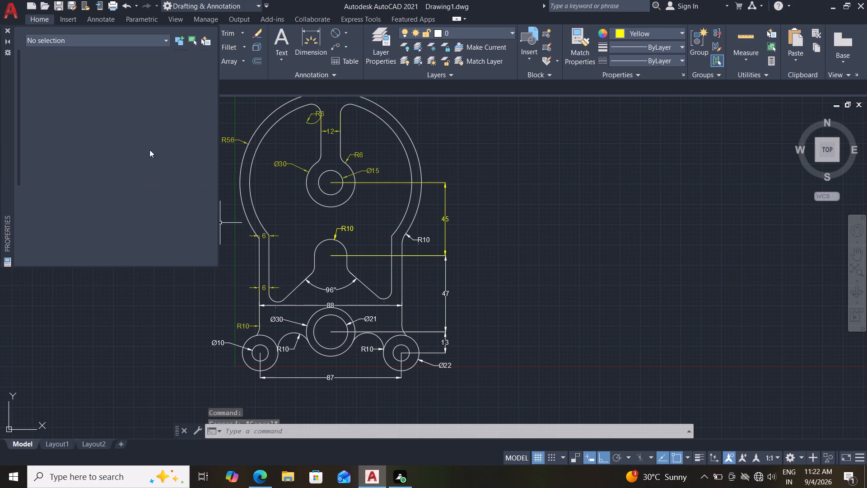
Set the R10 dimension where the outer R56 arc meets the body's straight side to colour Yellow and transparency 30.
{"action": "left_click", "coordinate": [422, 239]}
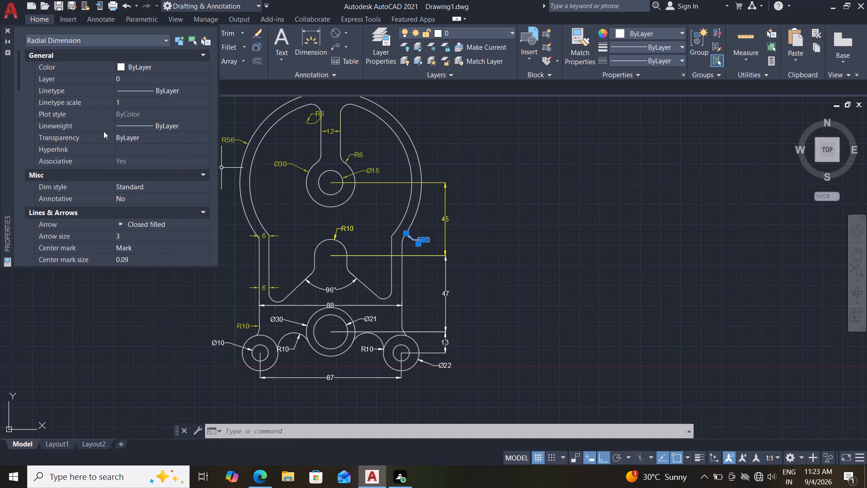
{"action": "left_click", "coordinate": [160, 65]}
{"action": "left_click", "coordinate": [160, 62]}
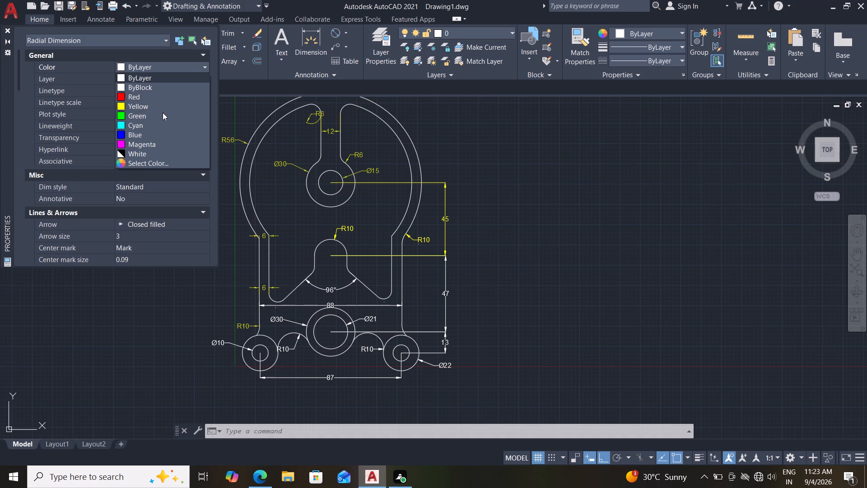
{"action": "left_click", "coordinate": [161, 107]}
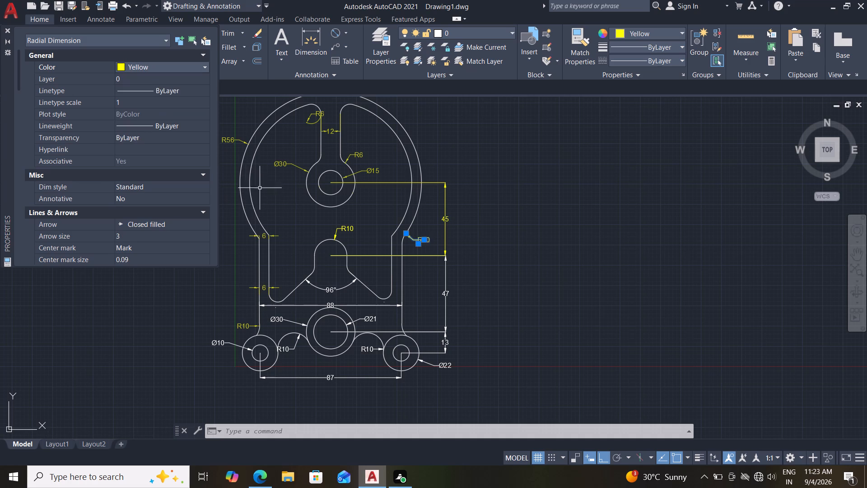
{"action": "left_click", "coordinate": [155, 133]}
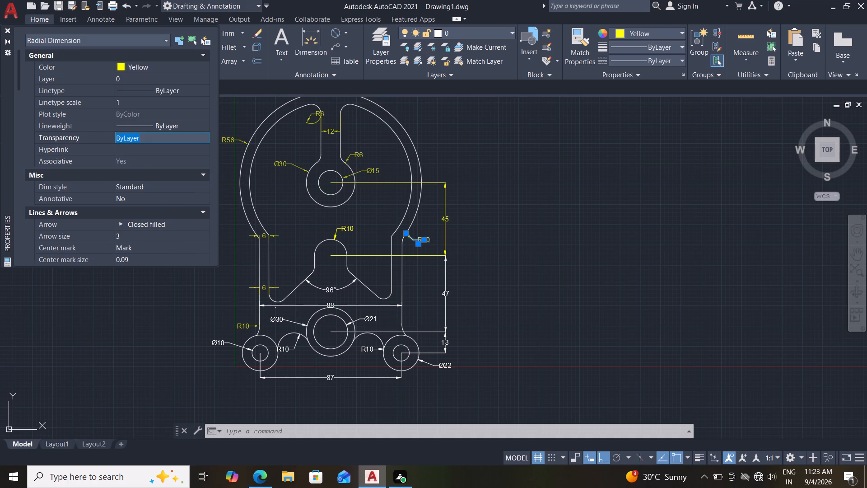
{"action": "key", "text": "3"}
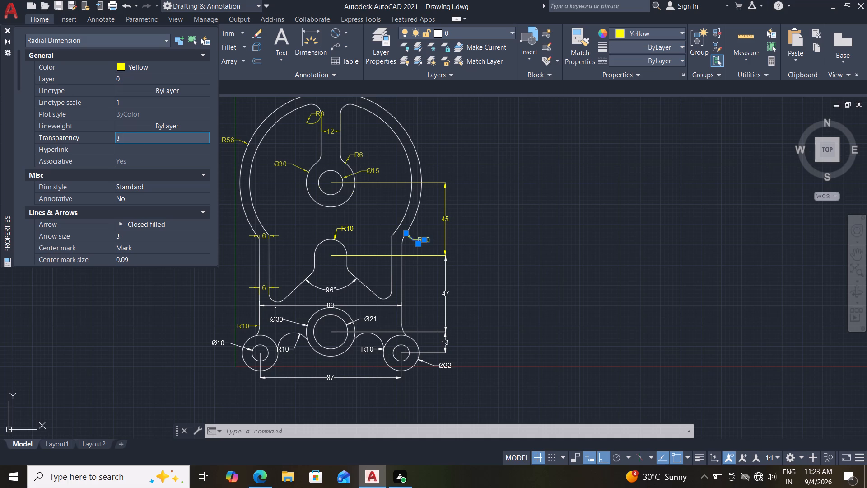
{"action": "key", "text": "0"}
{"action": "key", "text": "Return"}
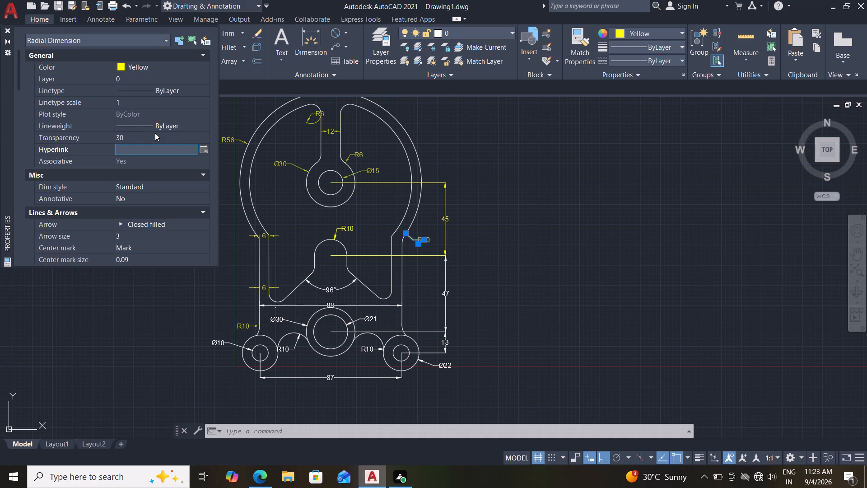
{"action": "key", "text": "Escape"}
{"action": "key", "text": "Escape"}
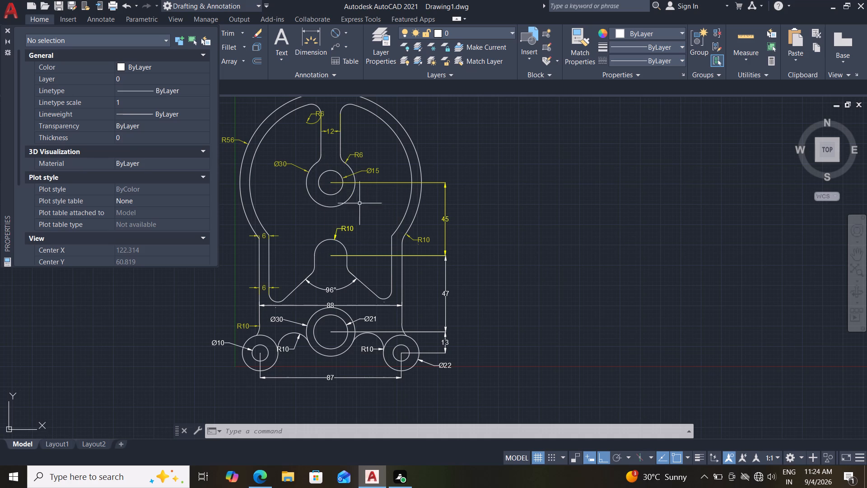
Open the colour choices for the 96° angular dimension in its properties.
{"action": "left_click", "coordinate": [342, 288]}
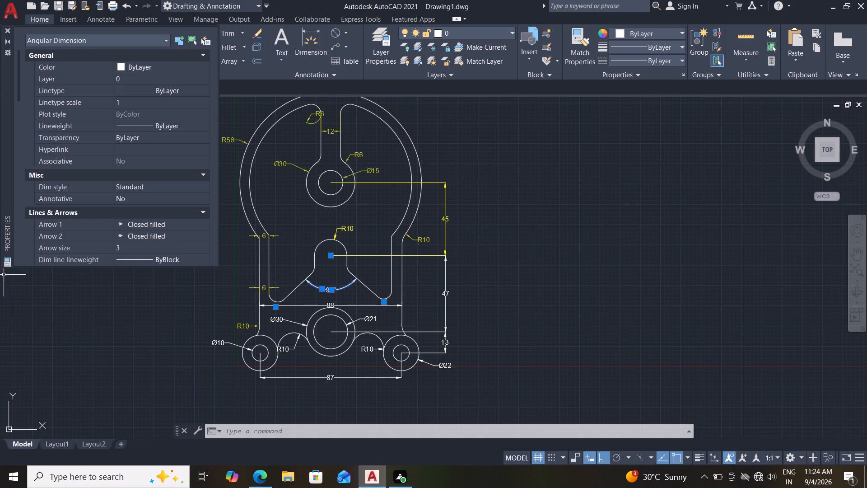
{"action": "left_click", "coordinate": [151, 69]}
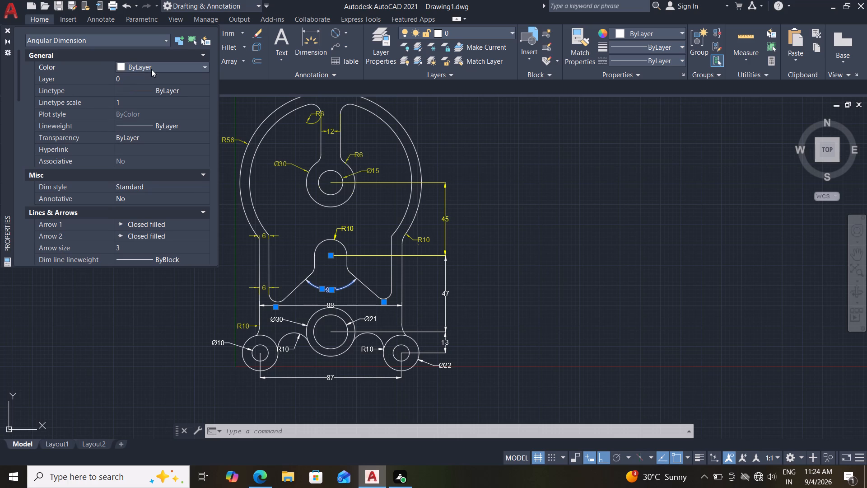
{"action": "left_click", "coordinate": [151, 69]}
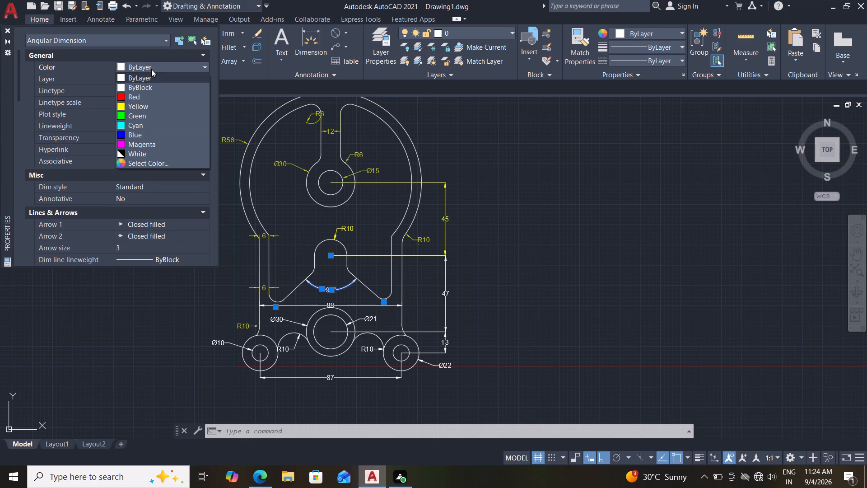
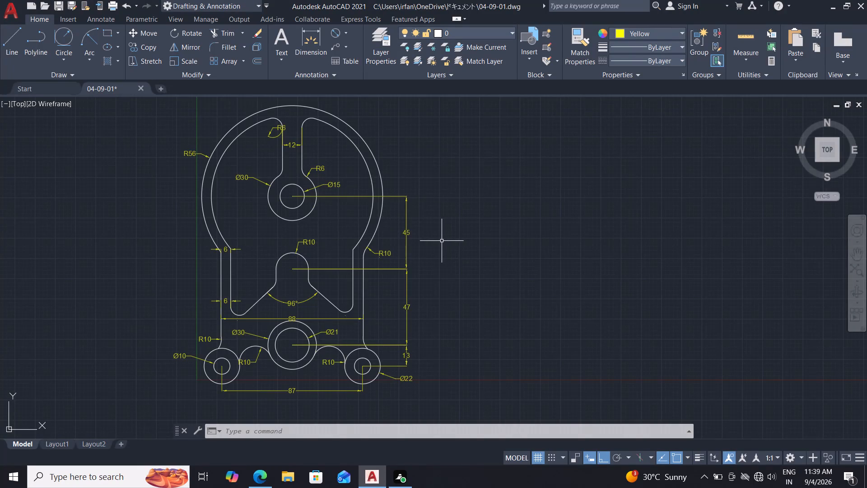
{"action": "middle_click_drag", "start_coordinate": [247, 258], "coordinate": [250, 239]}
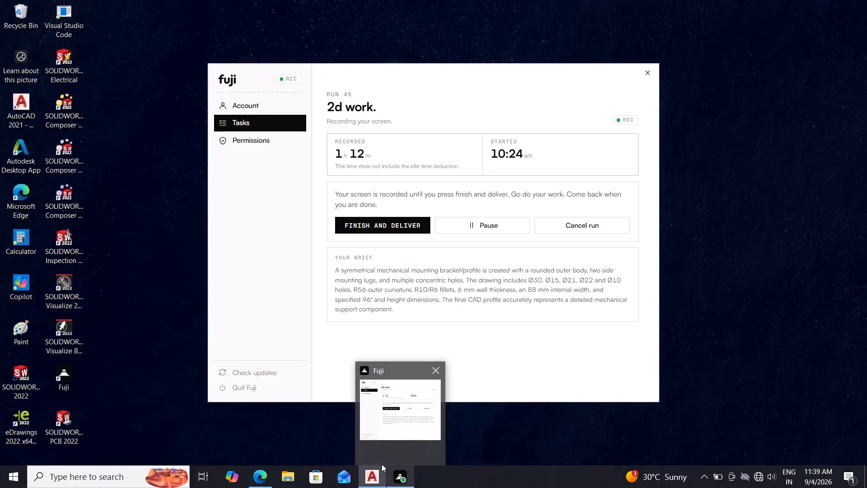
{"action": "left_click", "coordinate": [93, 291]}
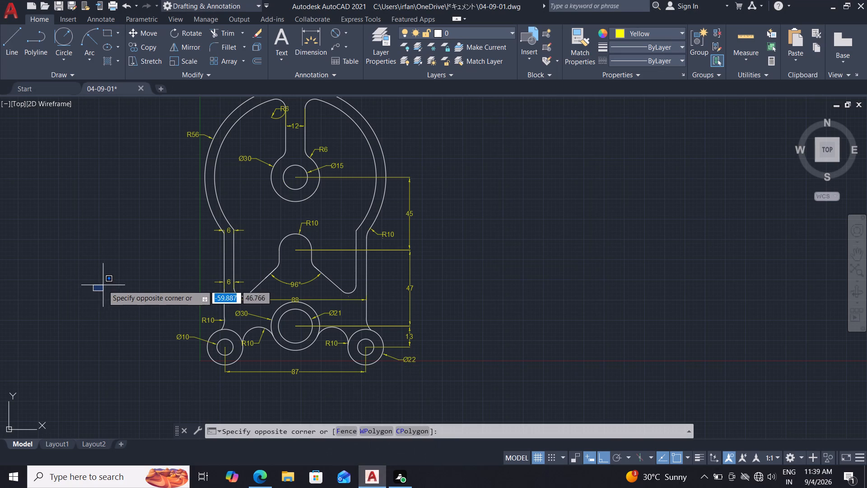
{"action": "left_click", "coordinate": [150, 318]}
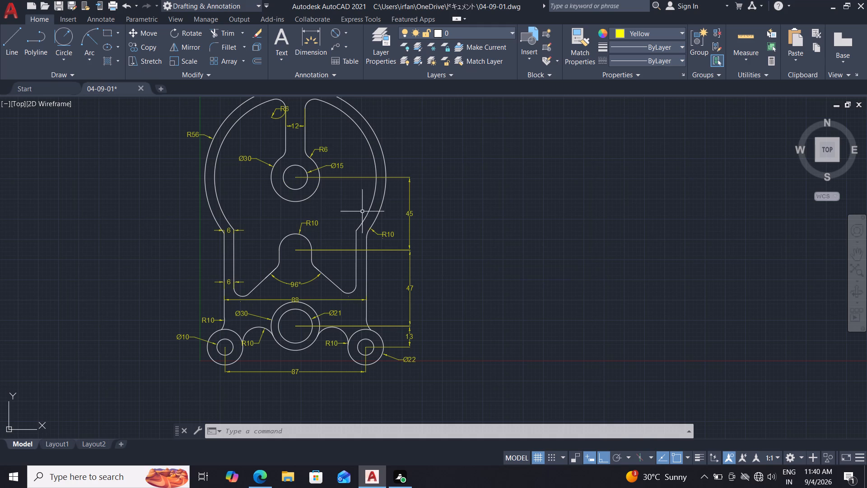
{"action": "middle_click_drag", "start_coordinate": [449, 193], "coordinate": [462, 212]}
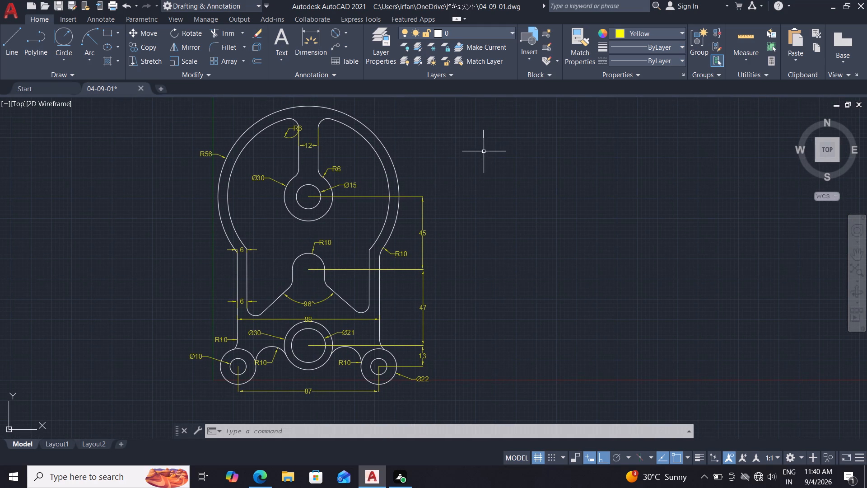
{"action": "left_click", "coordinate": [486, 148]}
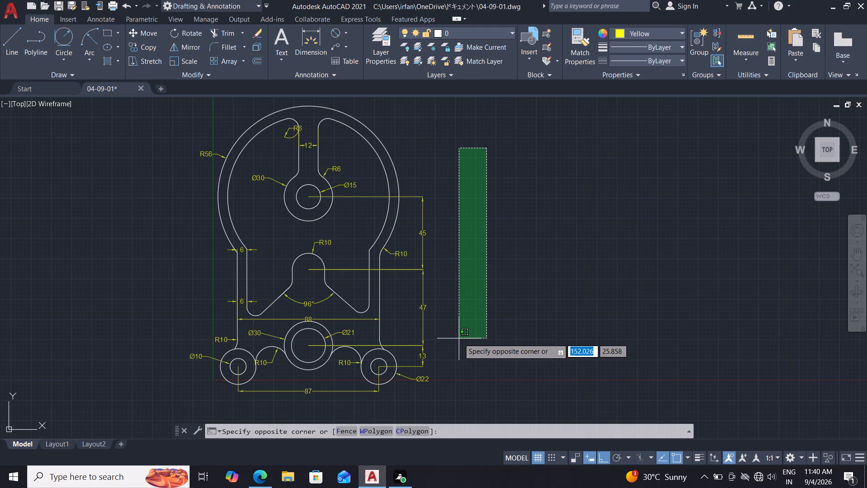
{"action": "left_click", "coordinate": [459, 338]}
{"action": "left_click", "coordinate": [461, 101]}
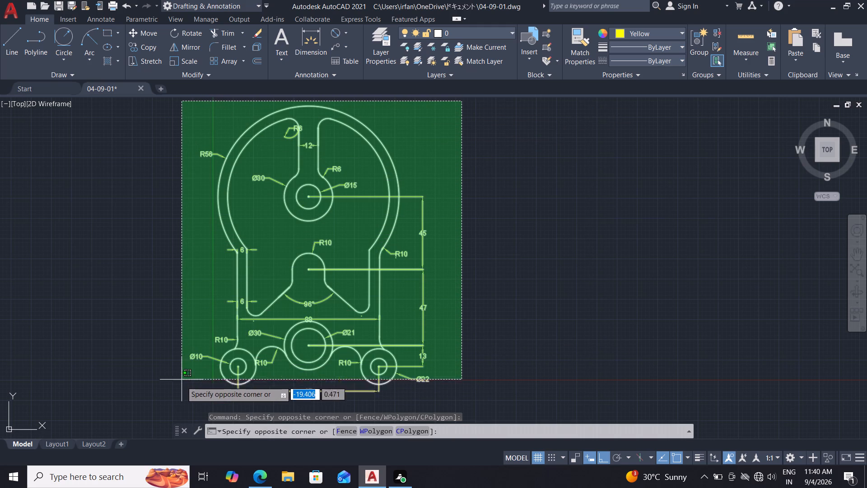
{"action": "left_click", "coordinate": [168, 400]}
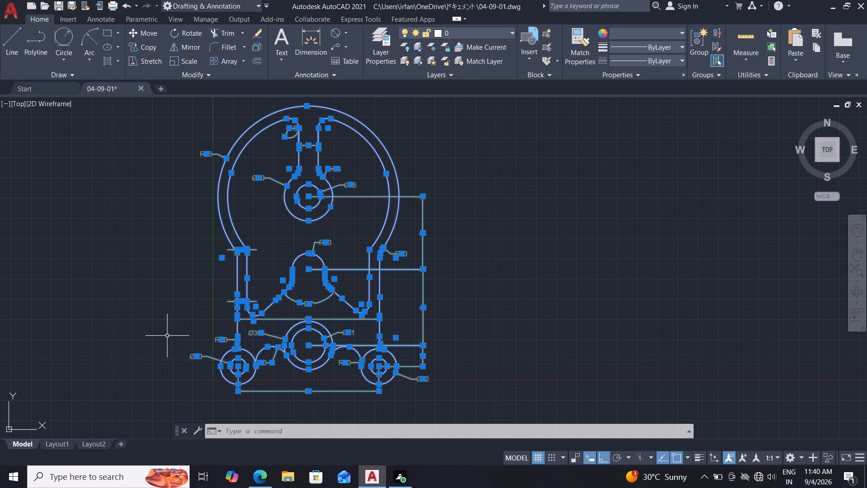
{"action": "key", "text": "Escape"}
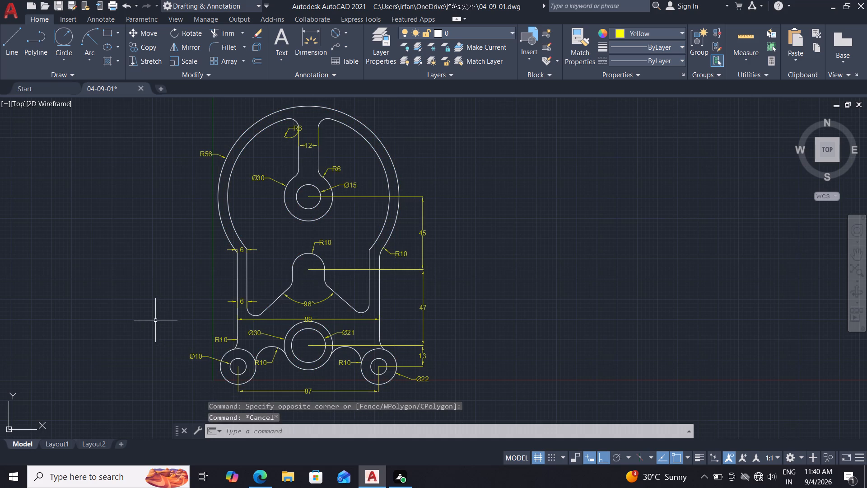
Run Overkill on the entire drawing, including all dimensions, keeping the default comparison settings, to delete duplicate and overlapping objects.
{"action": "left_click", "coordinate": [466, 122]}
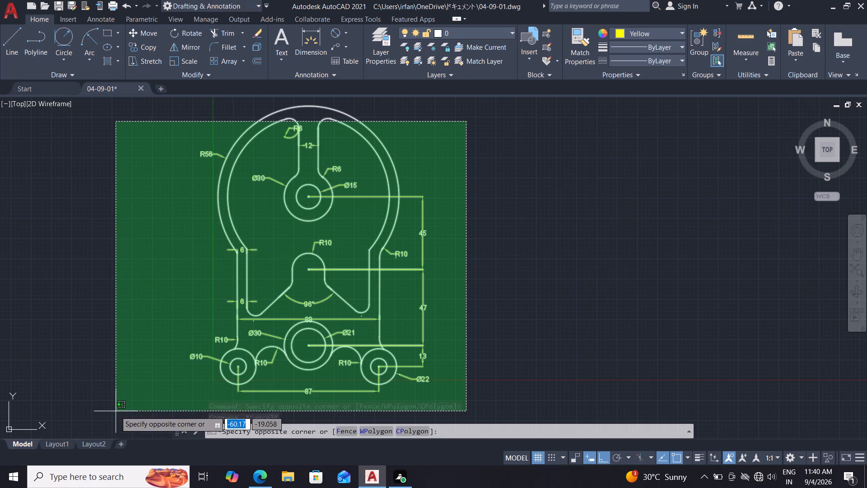
{"action": "left_click", "coordinate": [116, 411]}
{"action": "key", "text": "o"}
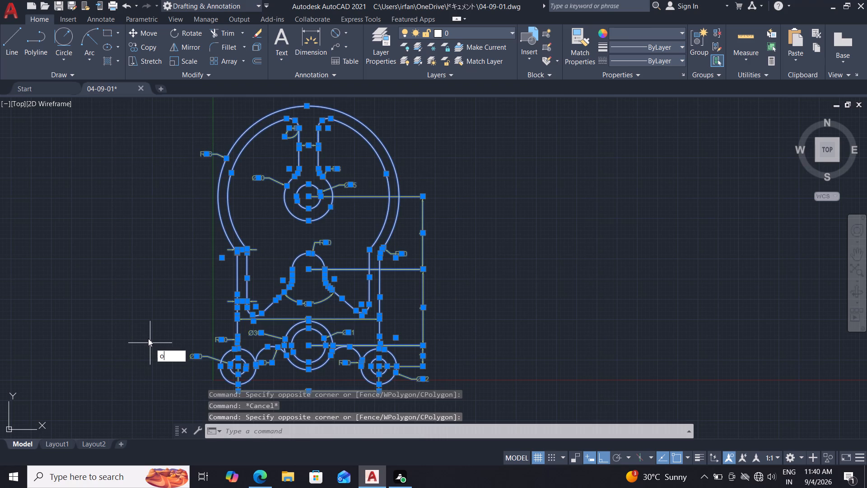
{"action": "type", "text": "ve"}
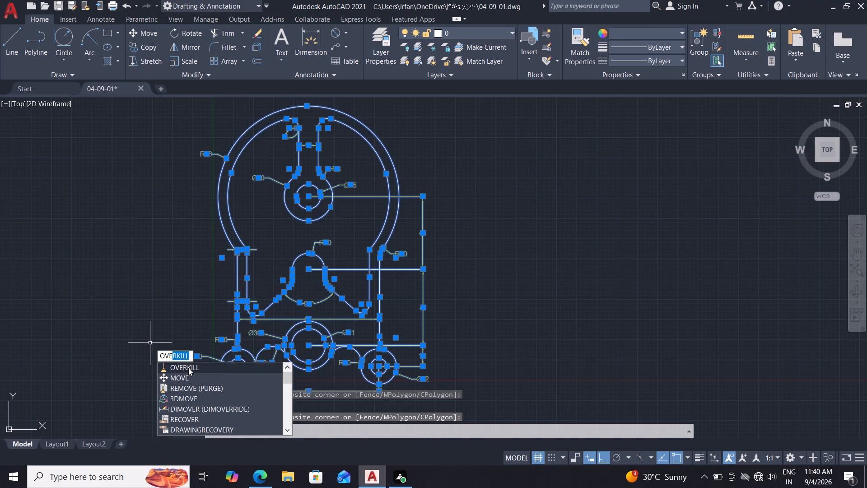
{"action": "left_click", "coordinate": [188, 368]}
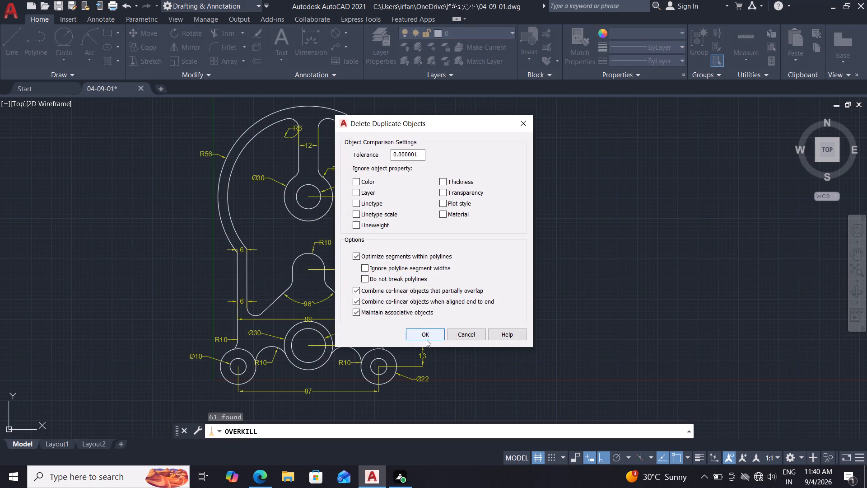
{"action": "left_click", "coordinate": [425, 335]}
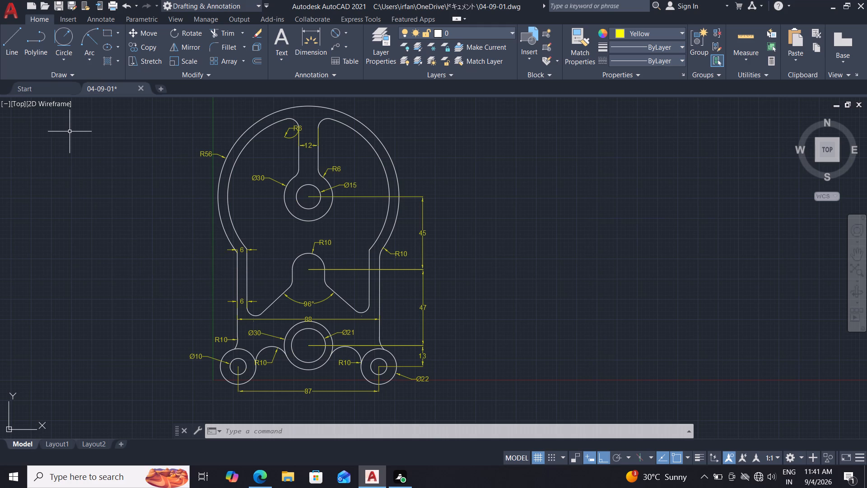
Start exporting the finished drawing as a PDF file.
{"action": "left_click", "coordinate": [5, 17]}
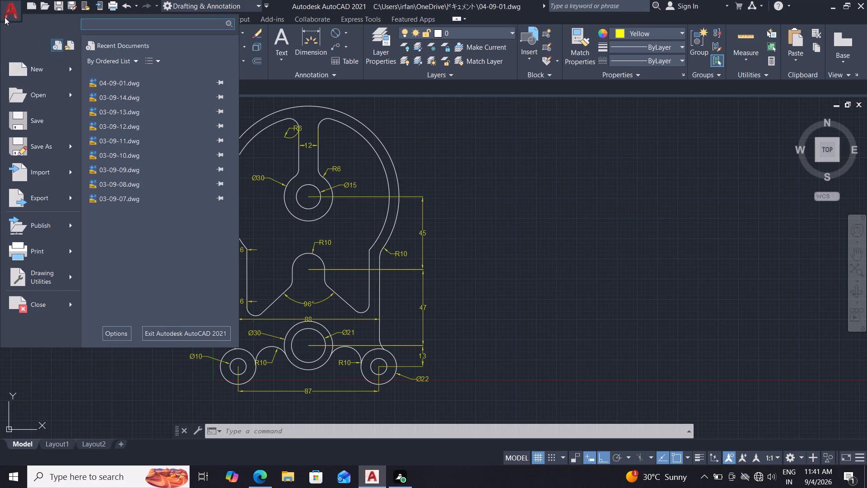
{"action": "left_click", "coordinate": [50, 205]}
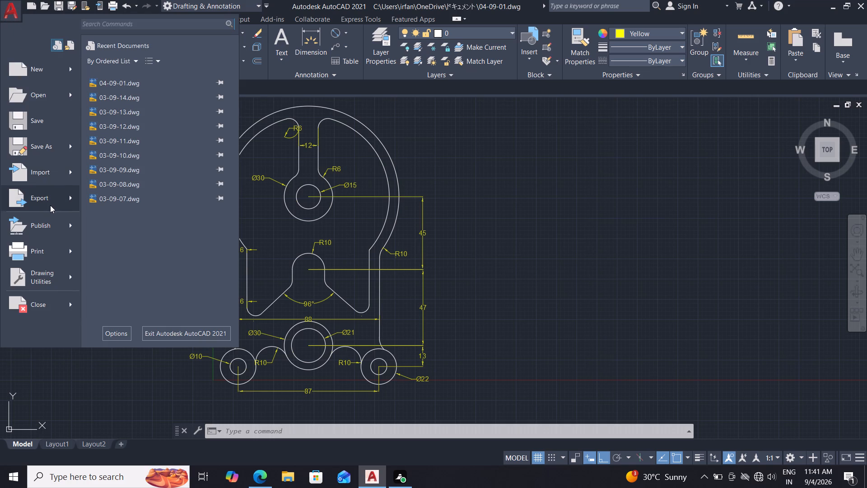